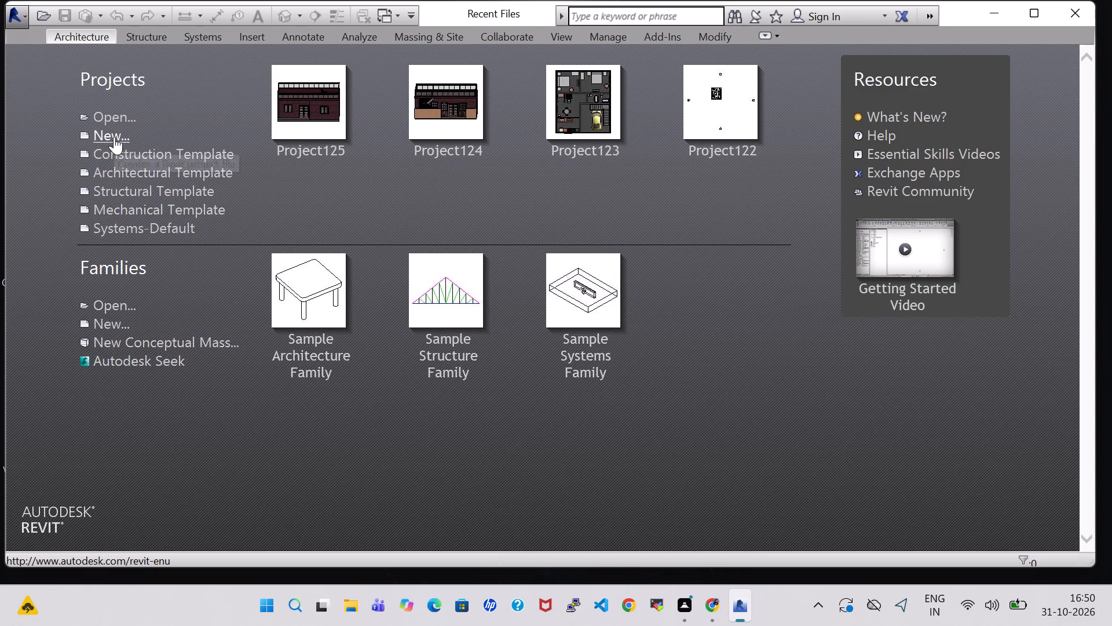
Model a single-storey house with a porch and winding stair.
Create a new project based on the Architectural Template.
click(114, 137)
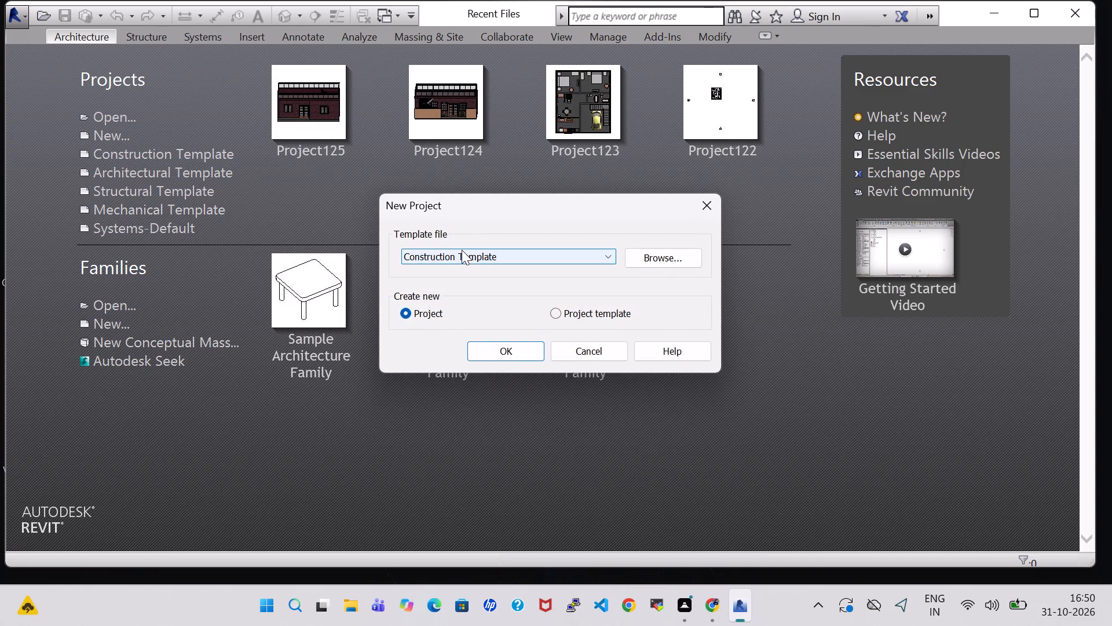
click(462, 250)
click(451, 290)
click(512, 348)
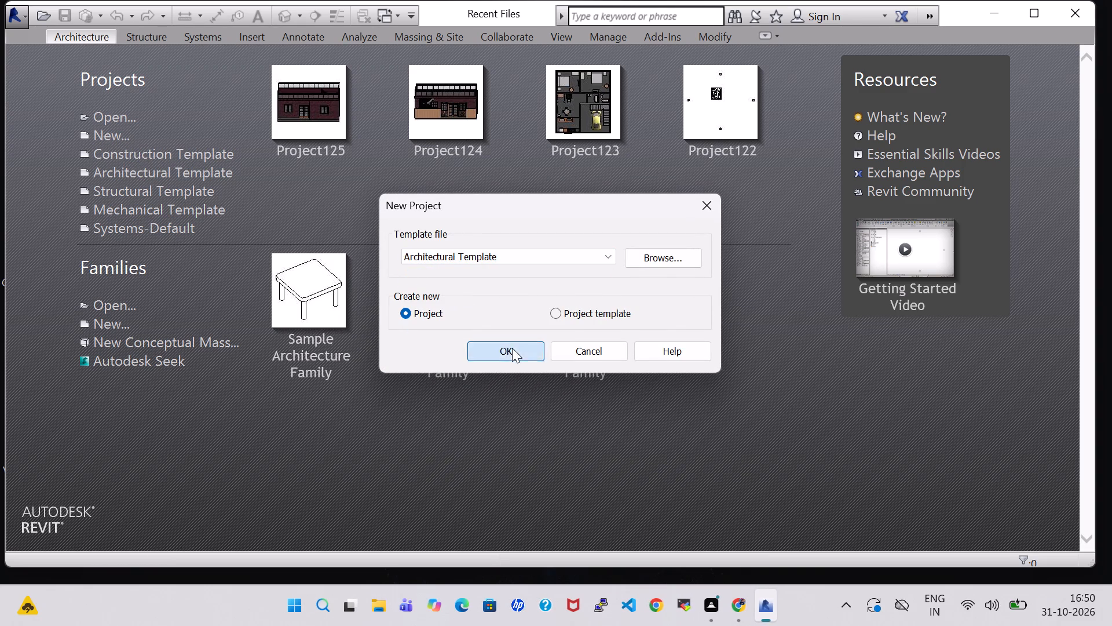
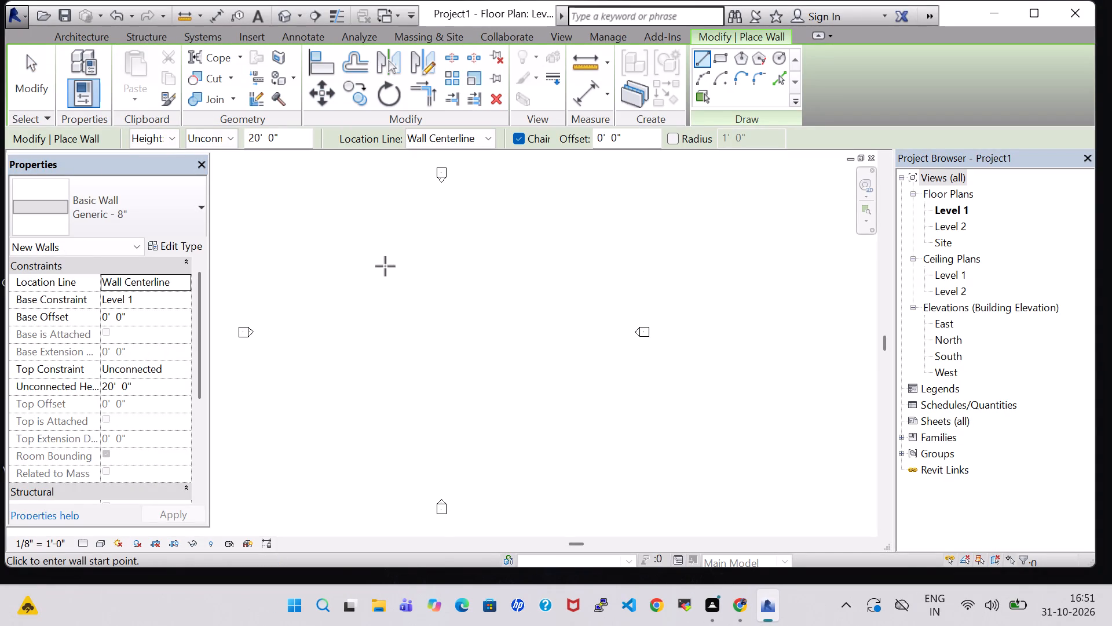
Draw a horizontal Generic - 8" wall about 25' long on Level 1, in the northern area between the elevation markers.
middle_drag(390, 268, 404, 270)
middle_drag(522, 281, 561, 281)
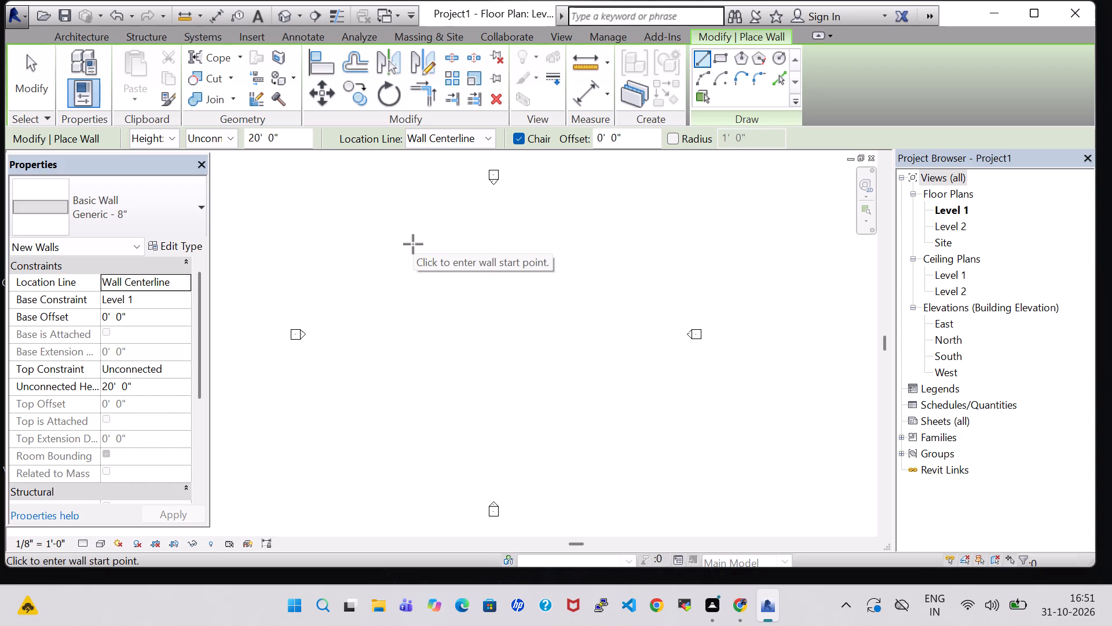
click(425, 244)
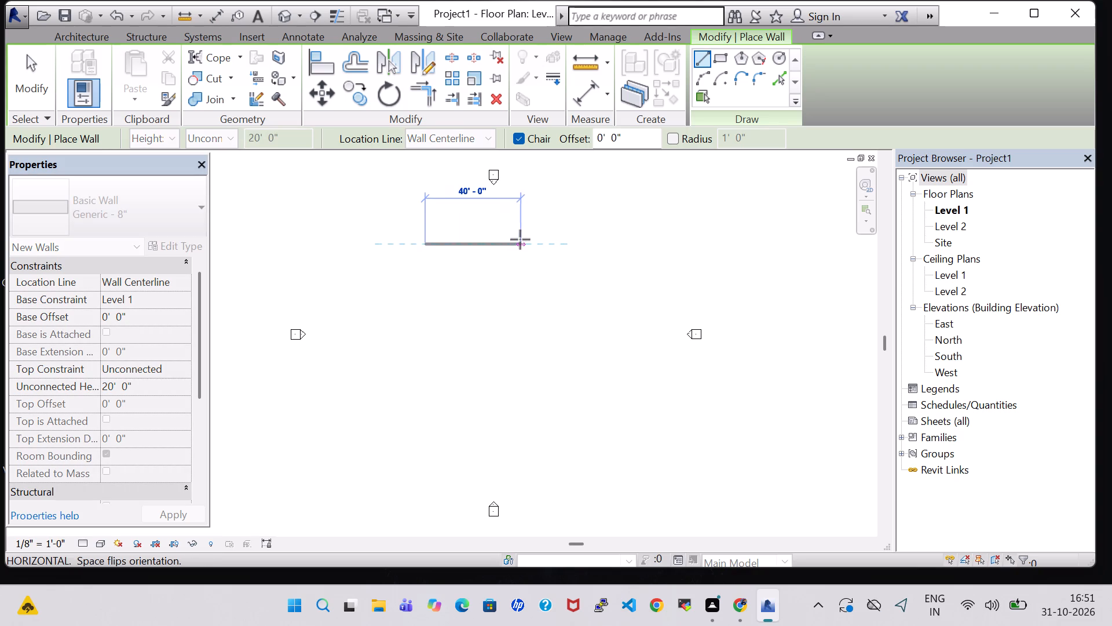
scroll(508, 249, up, 9)
middle_drag(484, 220, 765, 243)
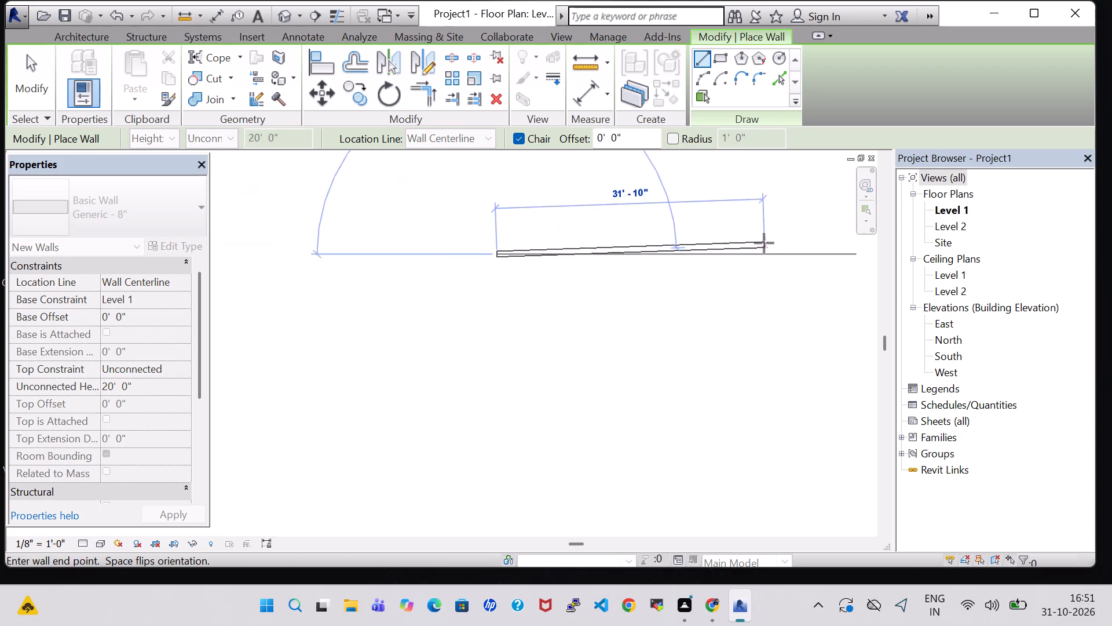
scroll(648, 250, up, 5)
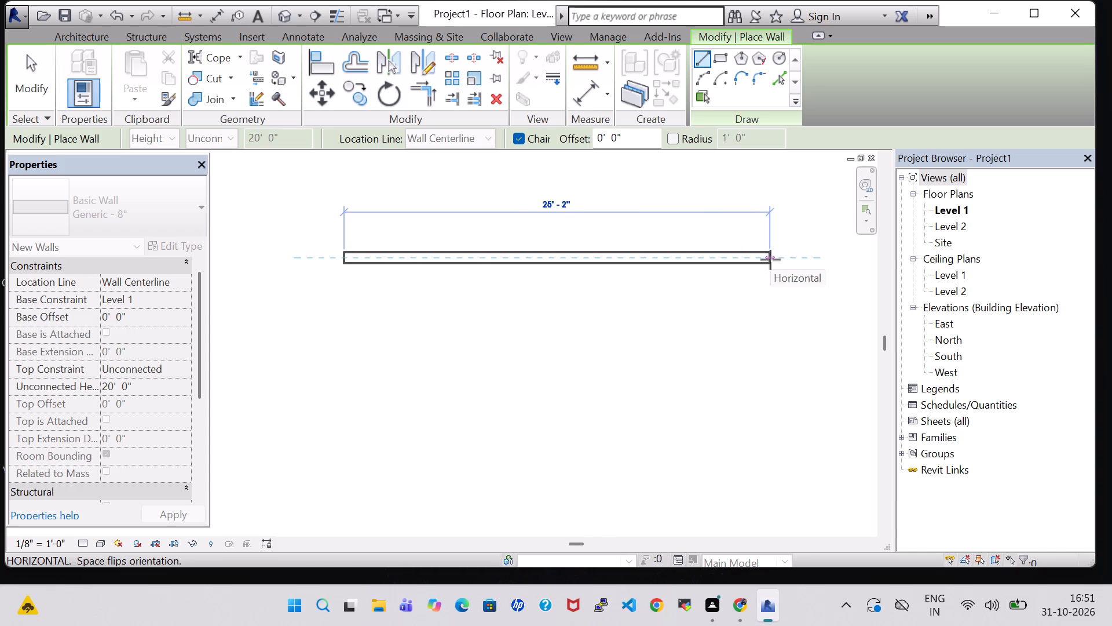
click(767, 261)
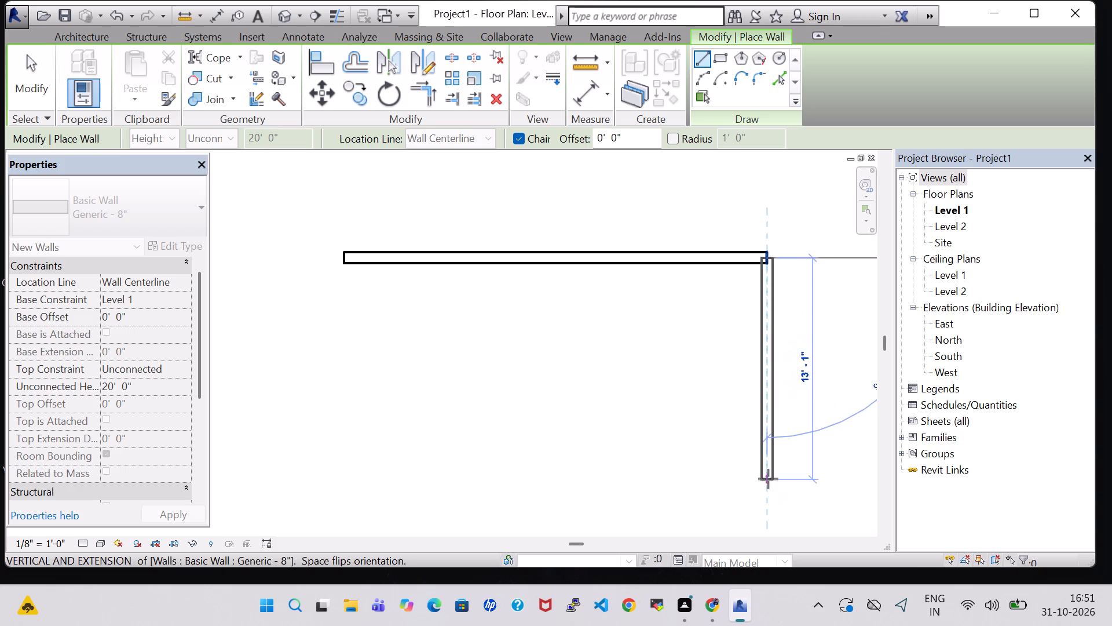
Draw a perpendicular Generic - 8" wall running south from the east end of the horizontal wall.
scroll(765, 496, down, 3)
middle_drag(765, 496, 756, 399)
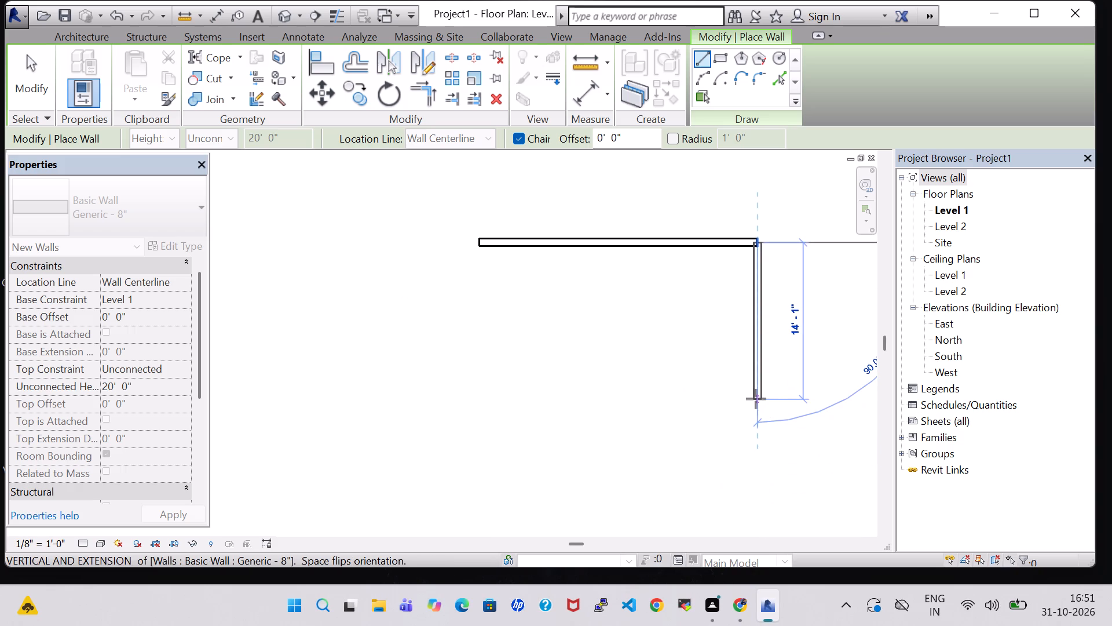
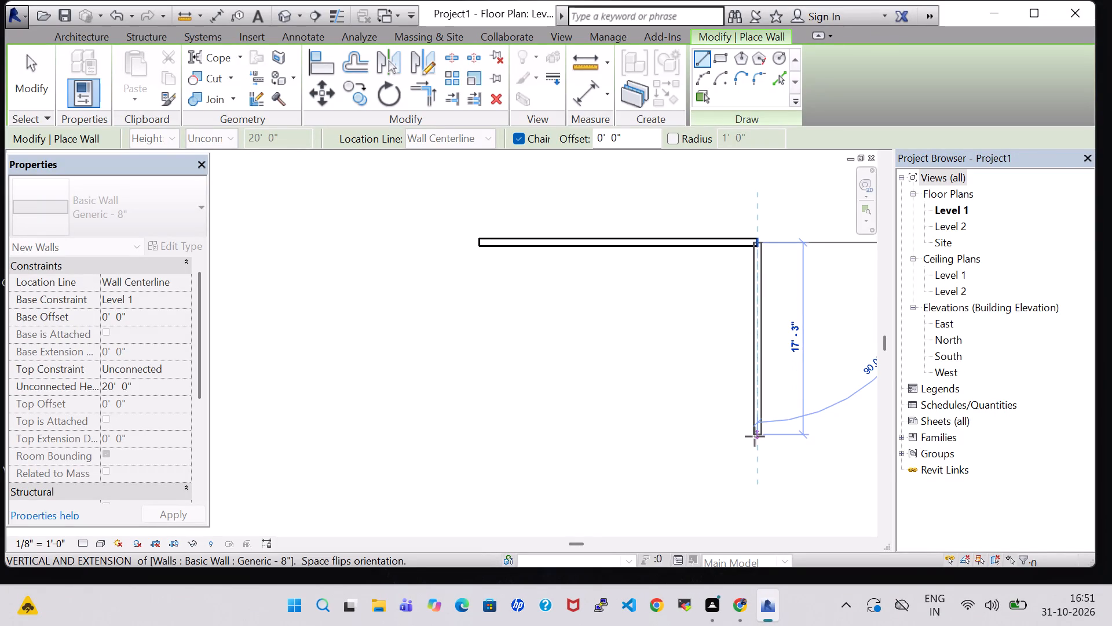
Complete the rectangular enclosure of Generic - 8" walls with a 30' east wall, a 25' south wall and a closing west wall.
middle_drag(751, 469, 778, 327)
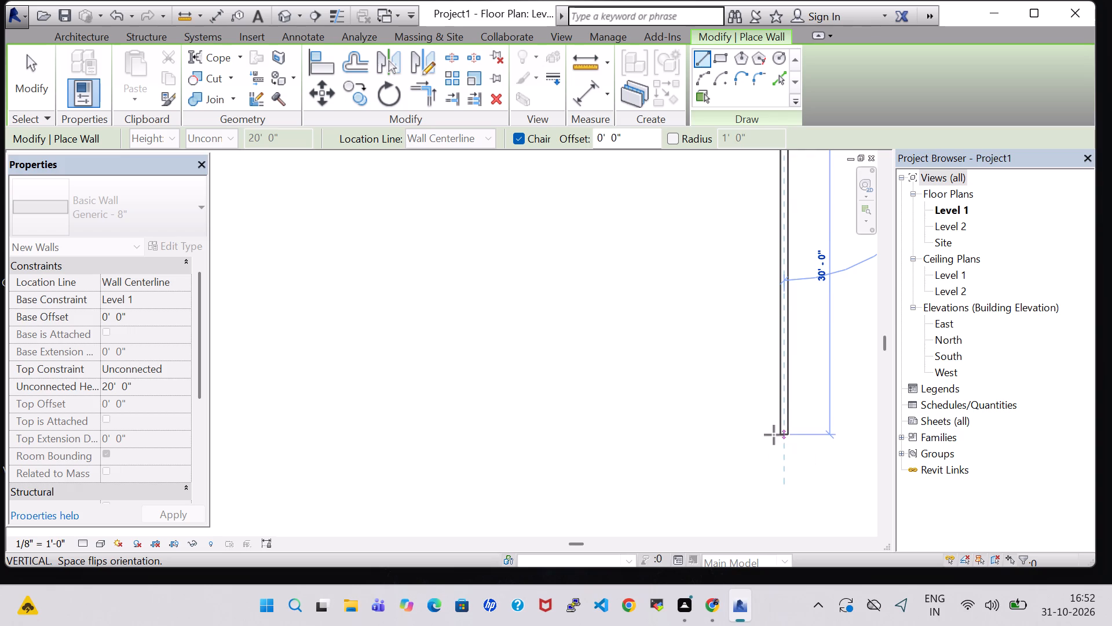
click(785, 435)
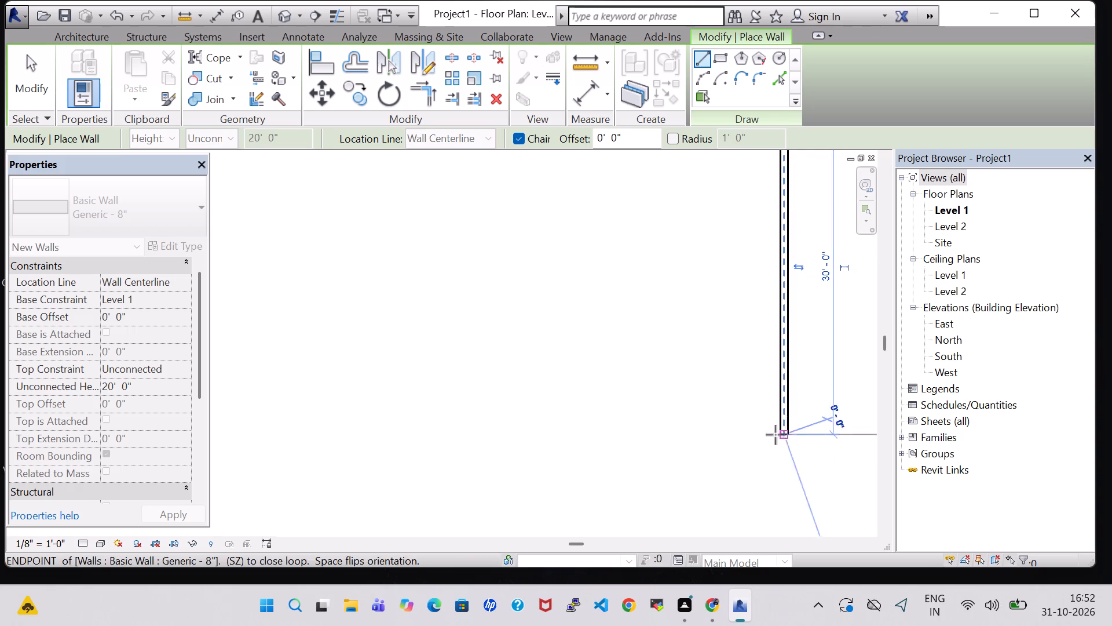
scroll(522, 430, down, 4)
click(511, 431)
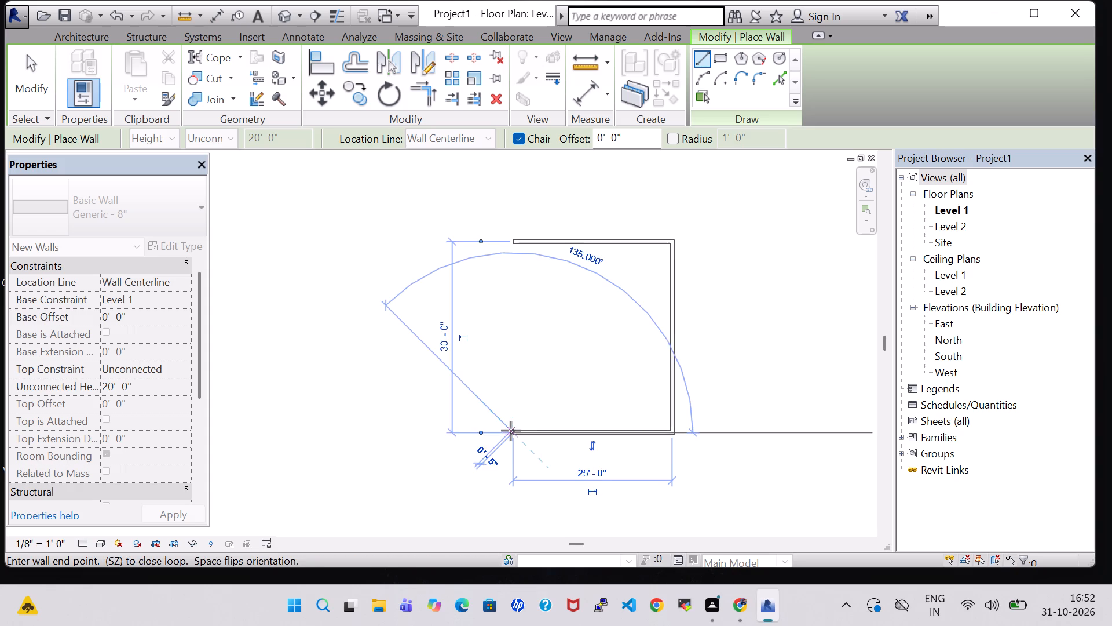
click(518, 235)
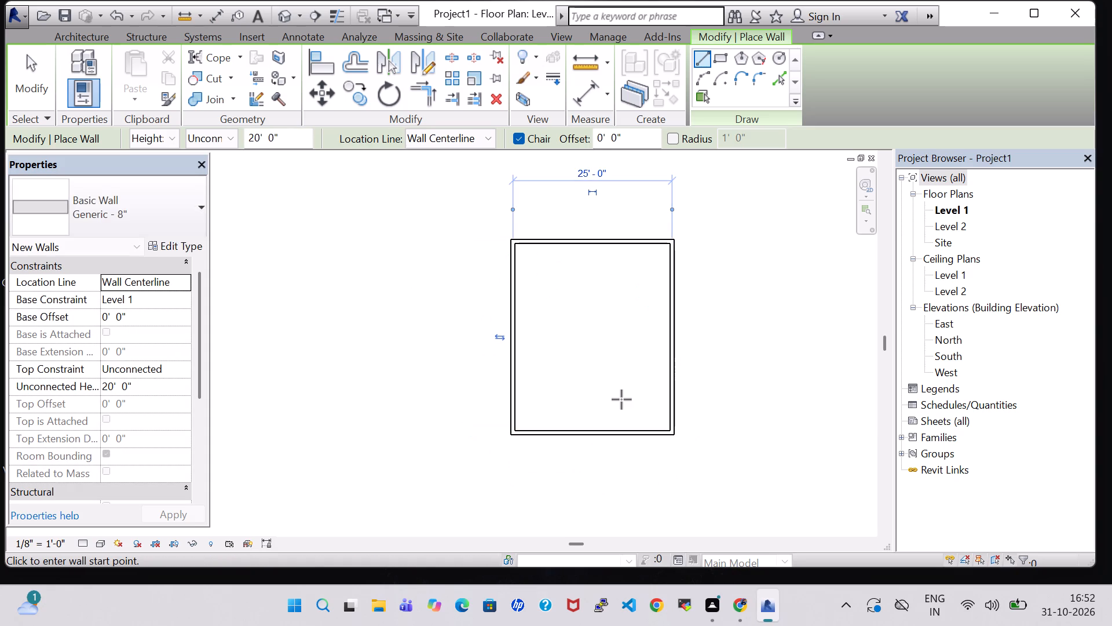
key(Escape)
key(Escape)
key(Escape)
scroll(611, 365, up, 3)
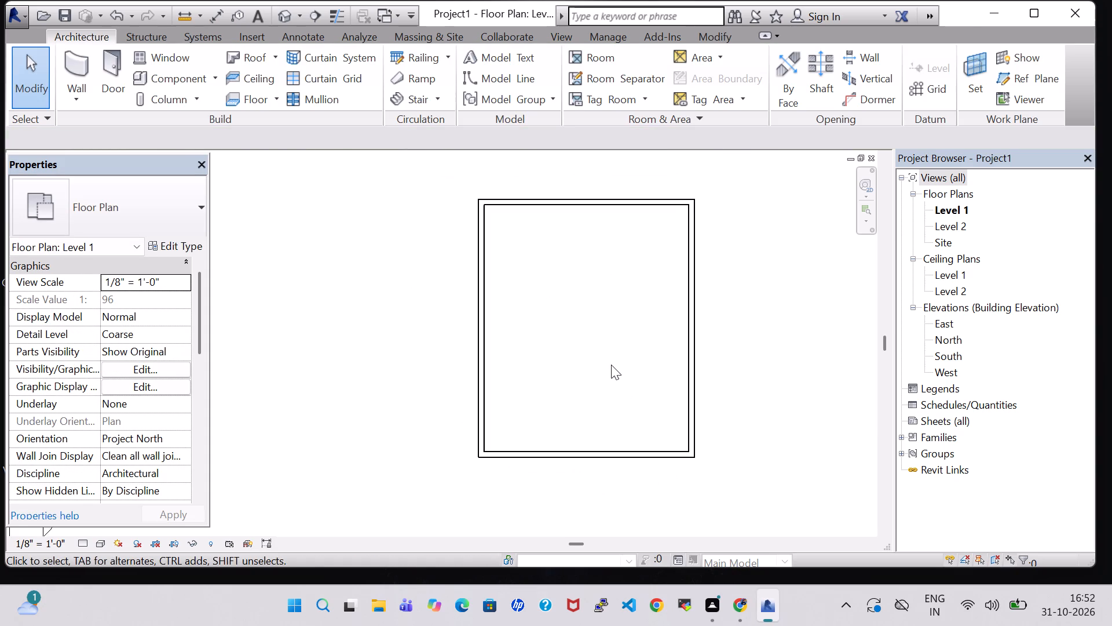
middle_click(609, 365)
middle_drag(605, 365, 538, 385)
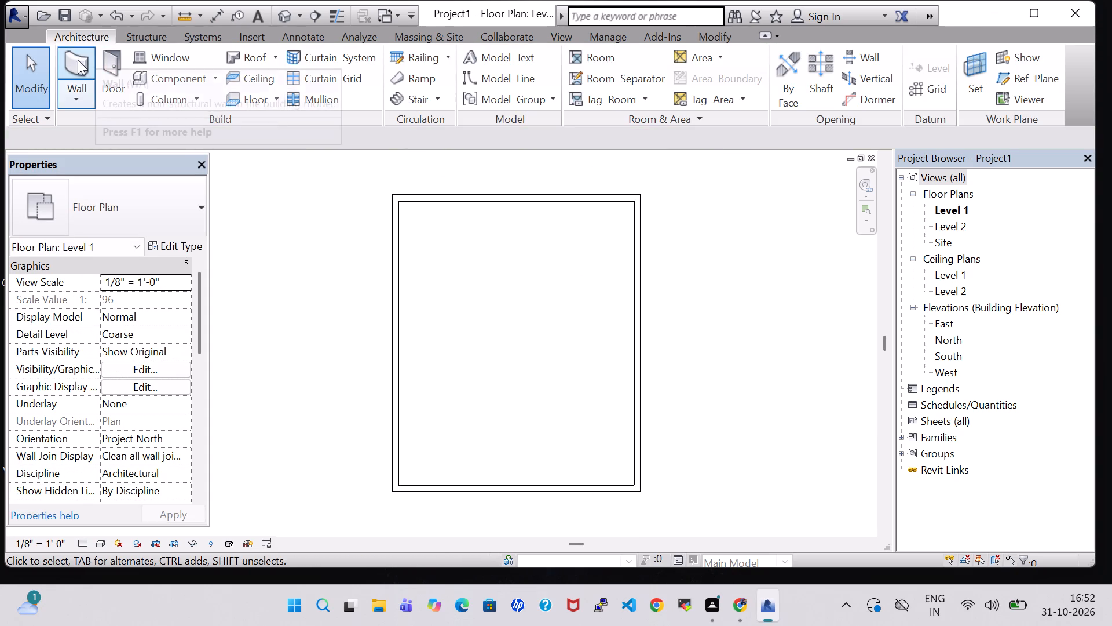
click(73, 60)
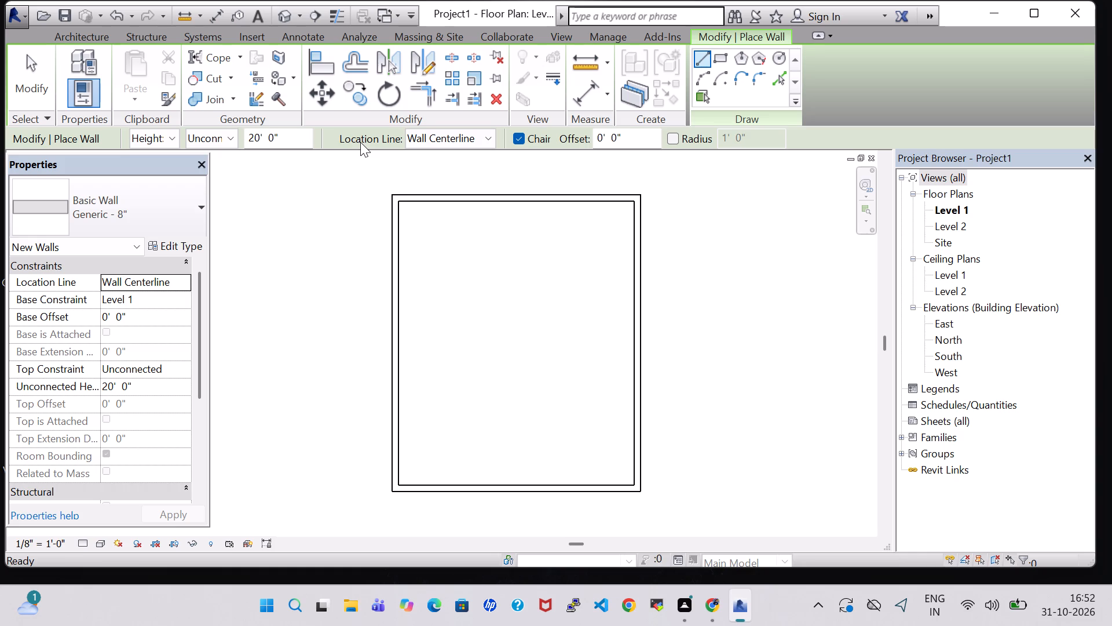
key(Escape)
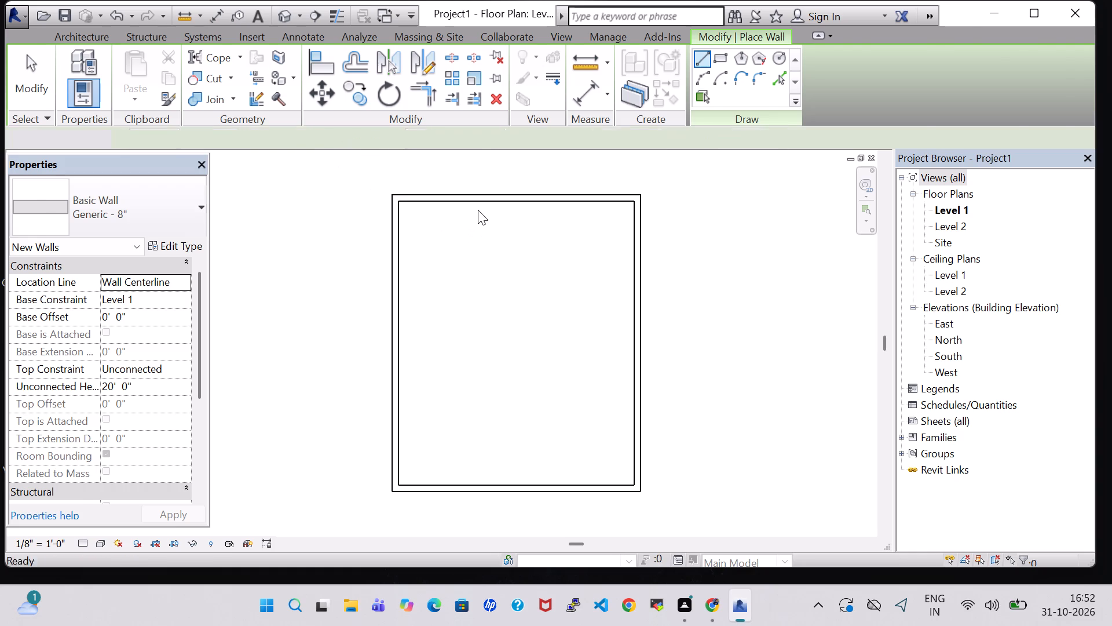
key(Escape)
Set the north wall's unconnected height to 10' 0".
click(477, 200)
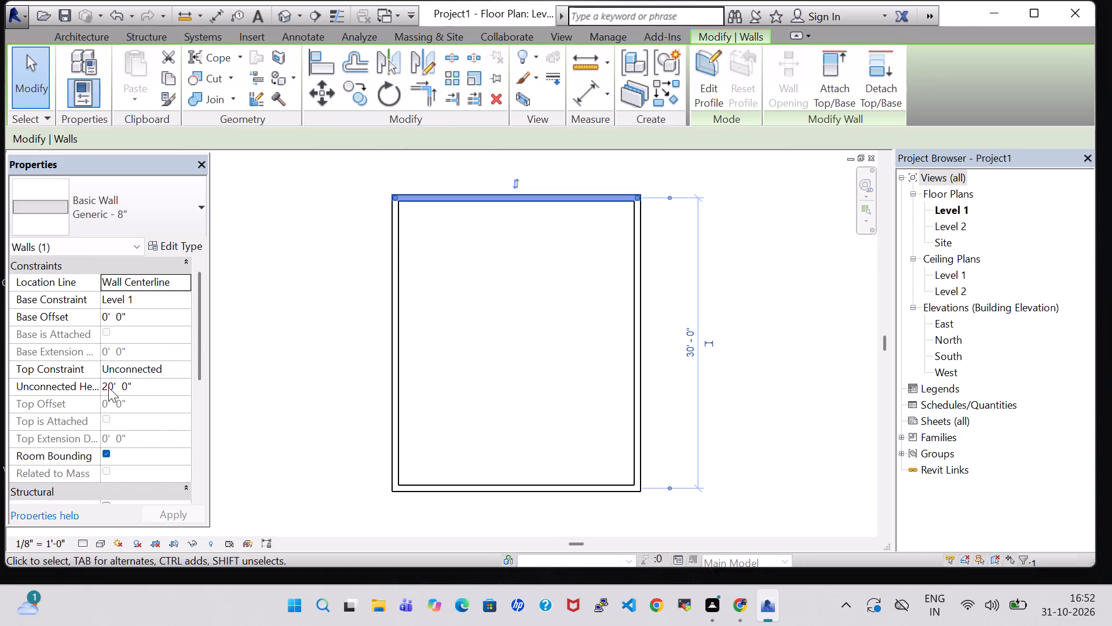
click(108, 387)
key(BackSpace)
key(1)
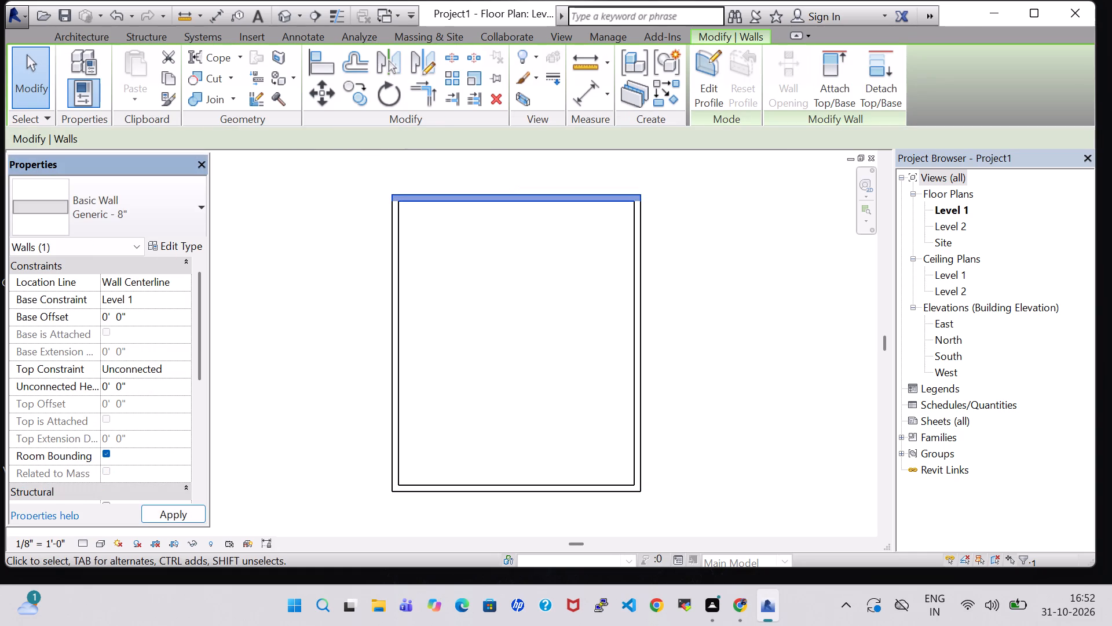
click(671, 344)
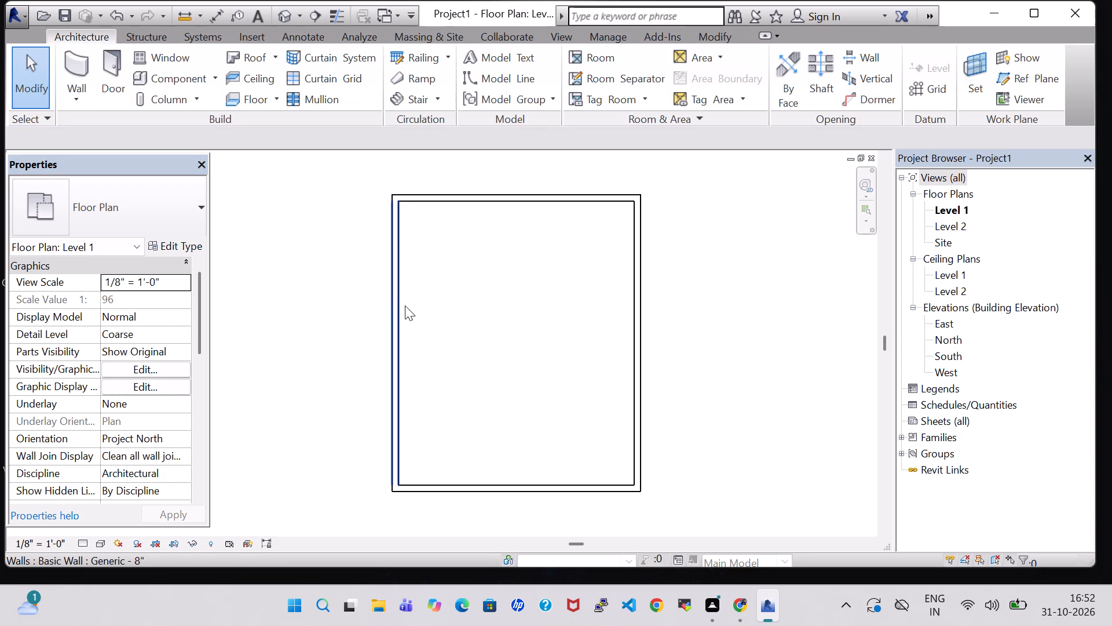
Set the west wall's unconnected height to 10' 0".
click(398, 305)
click(109, 386)
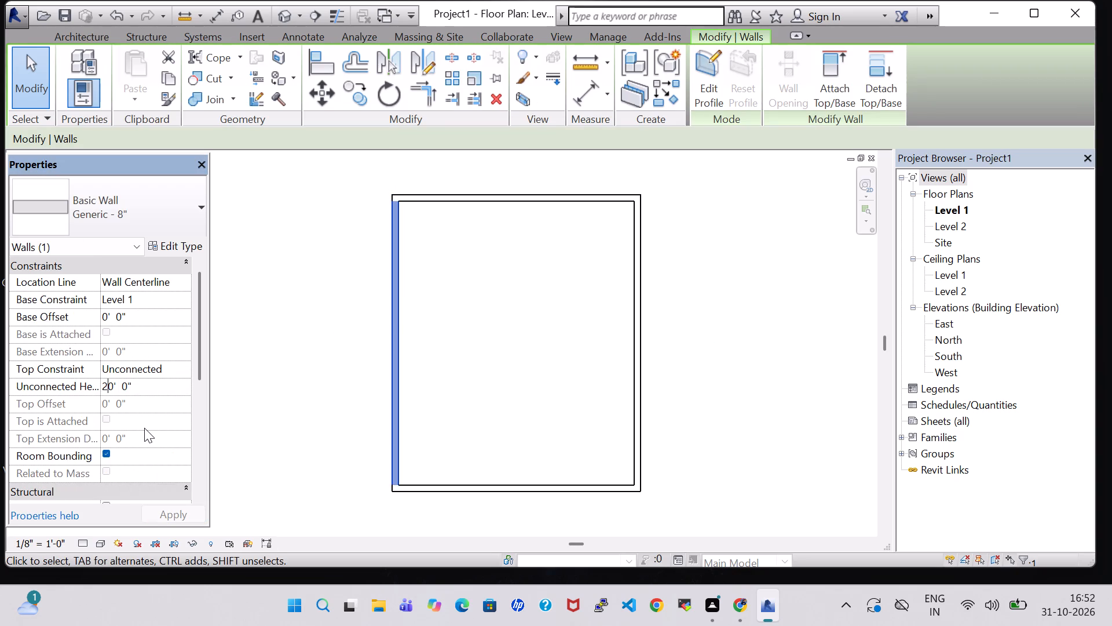
key(BackSpace)
key(1)
key(Return)
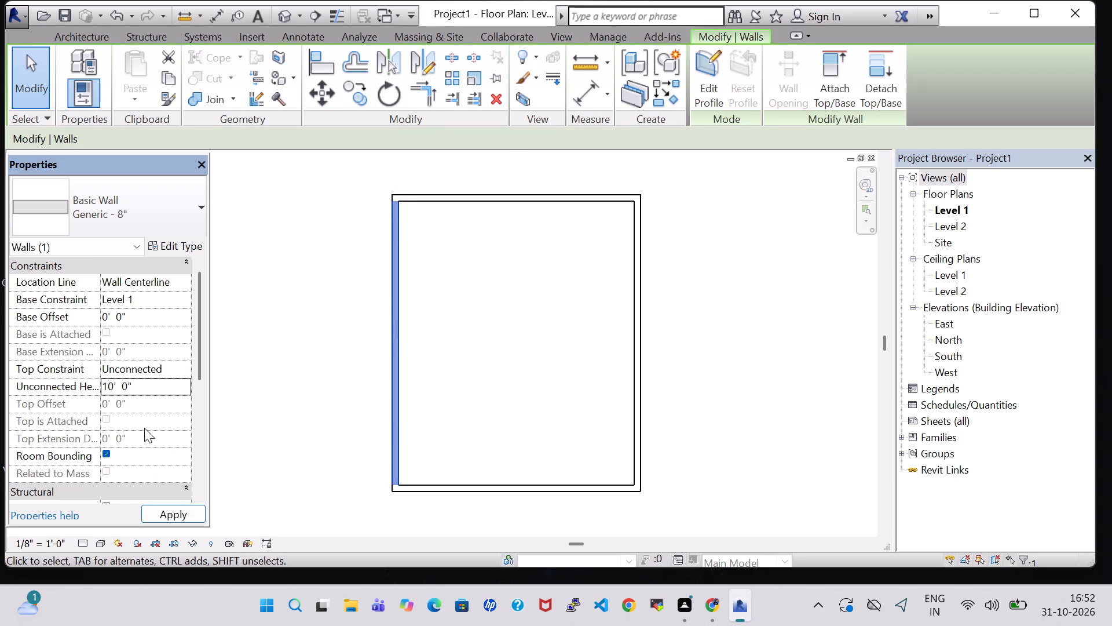
Set the south wall's unconnected height to 10' 0".
click(537, 493)
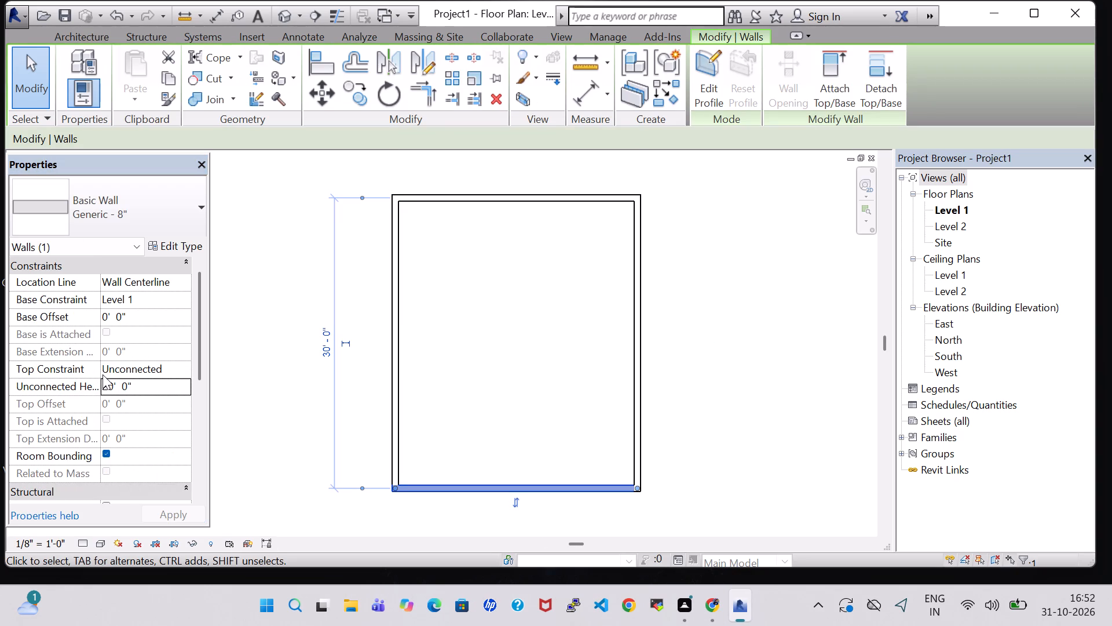
click(111, 386)
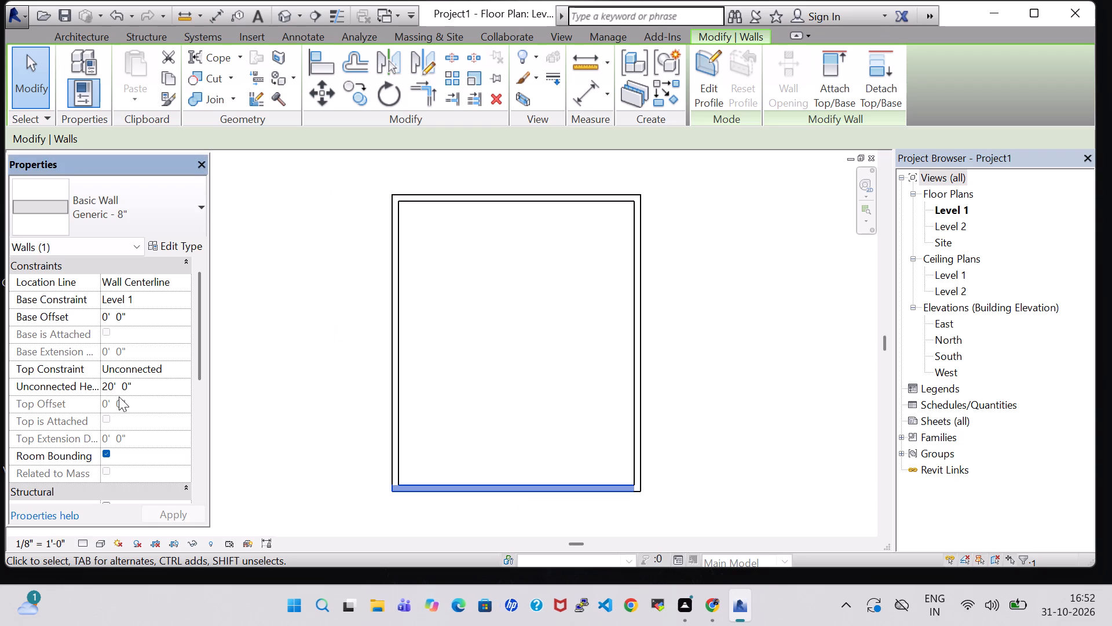
key(BackSpace)
key(1)
key(Return)
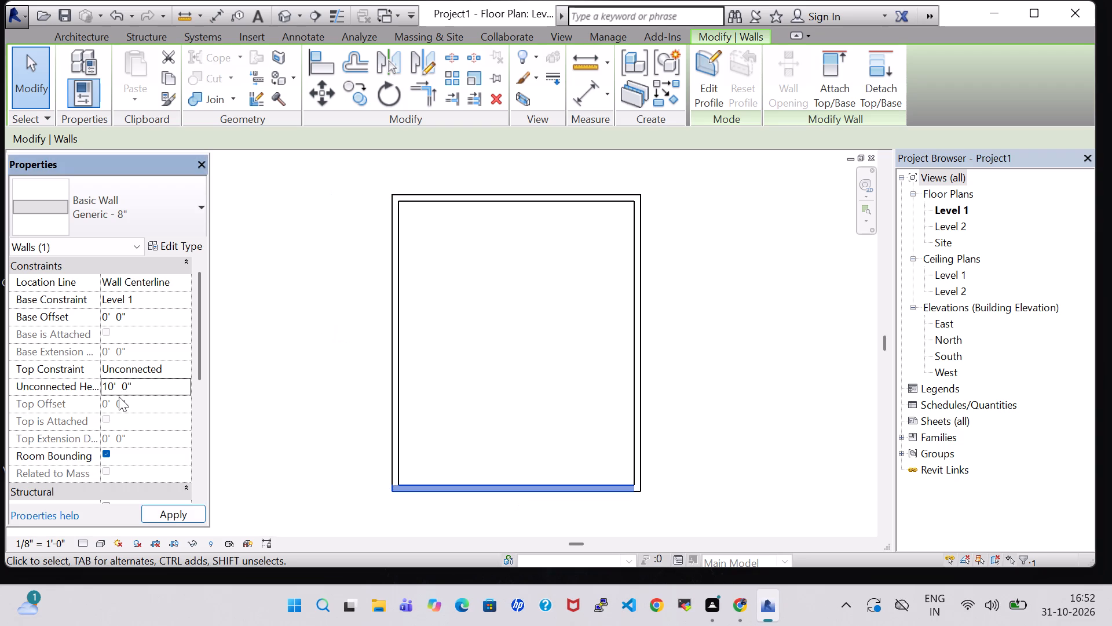
click(744, 333)
Set the east wall's unconnected height to 10' 0".
click(632, 365)
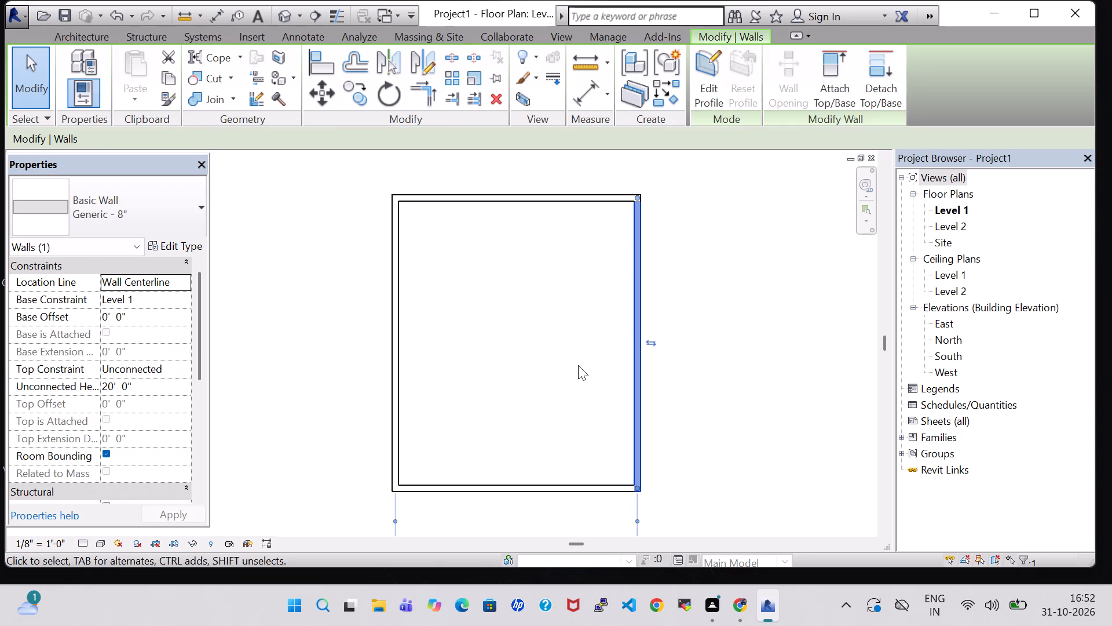
click(109, 387)
key(BackSpace)
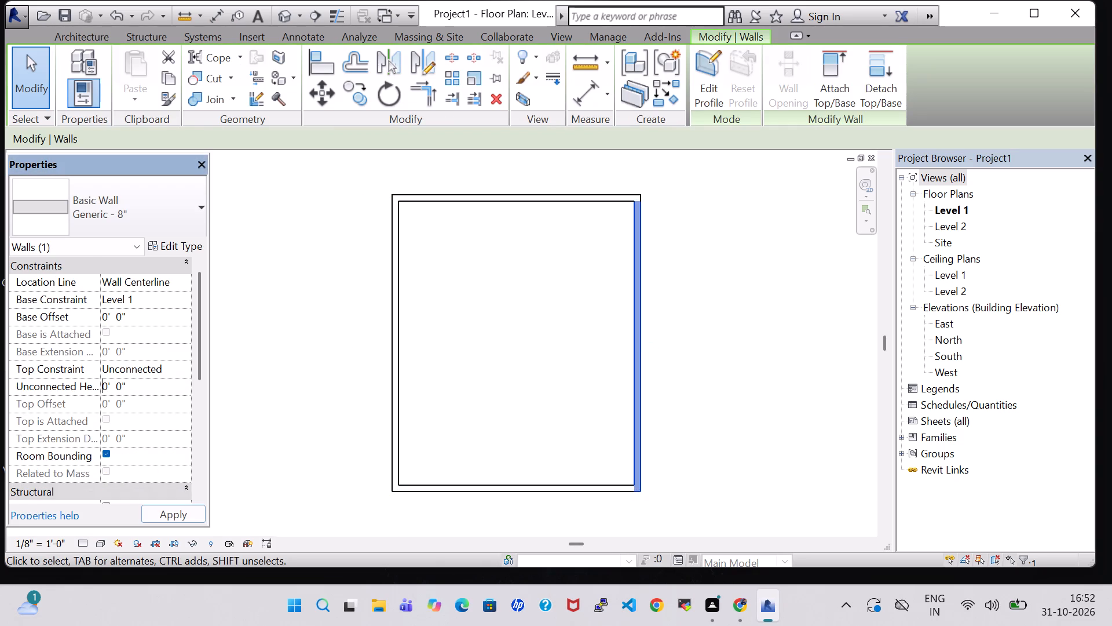
key(1)
key(Return)
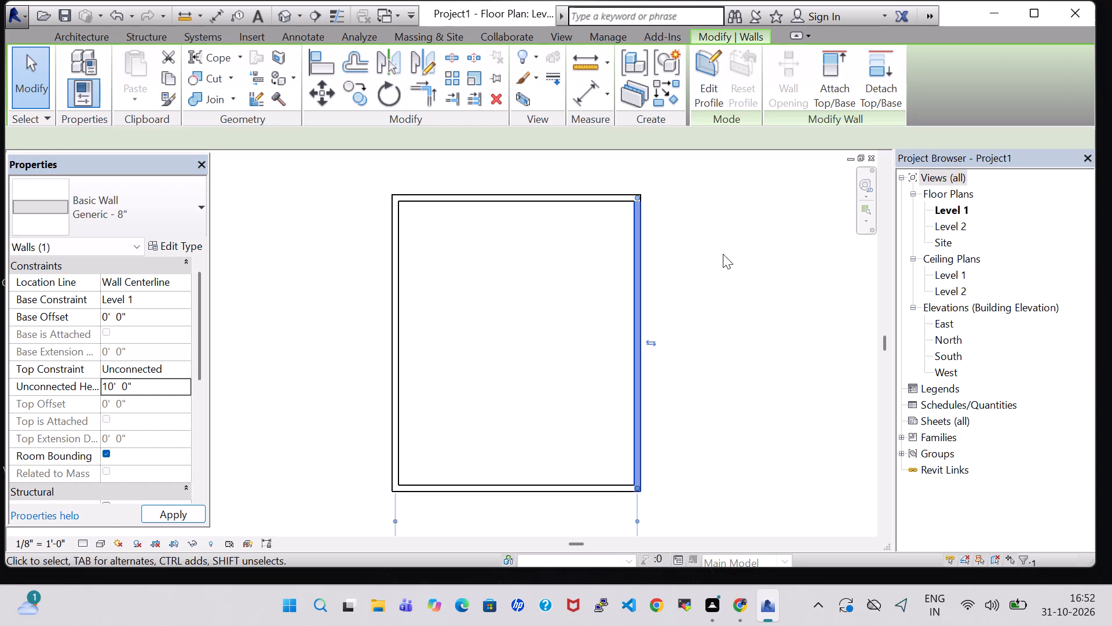
click(725, 257)
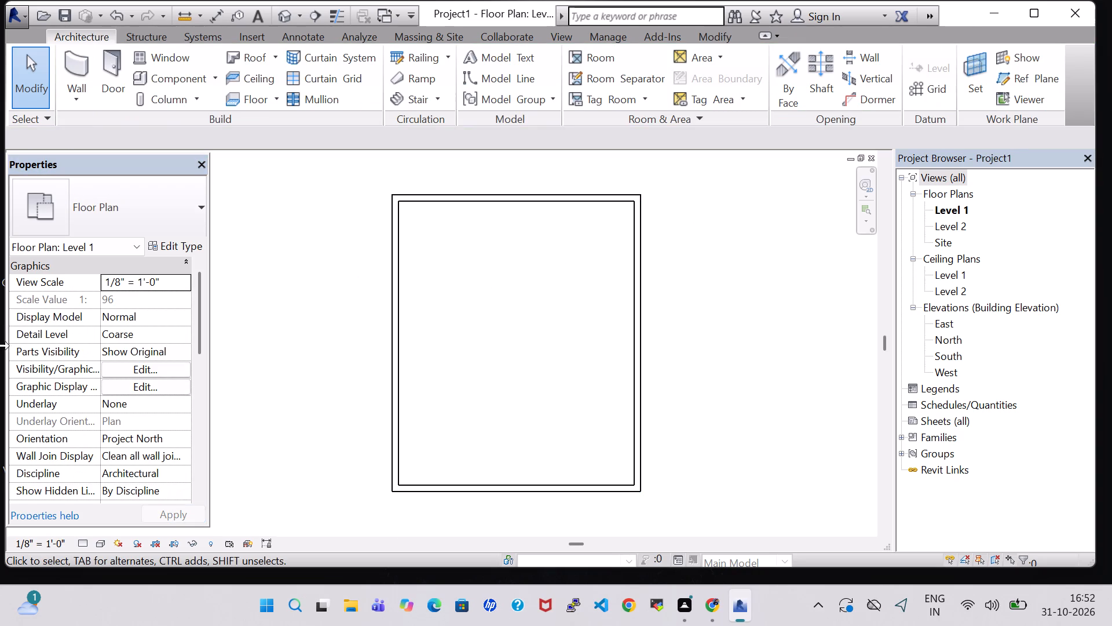
Draw a 10' high Generic - 8" interior wall from the east wall to the west wall, 10' south of the north wall.
click(78, 57)
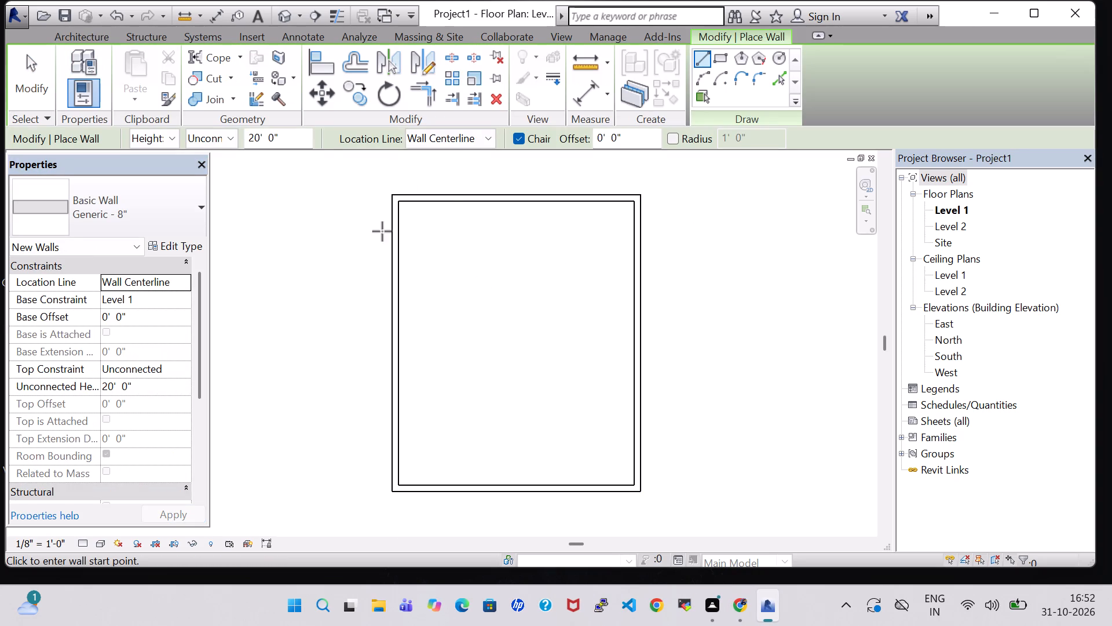
click(255, 137)
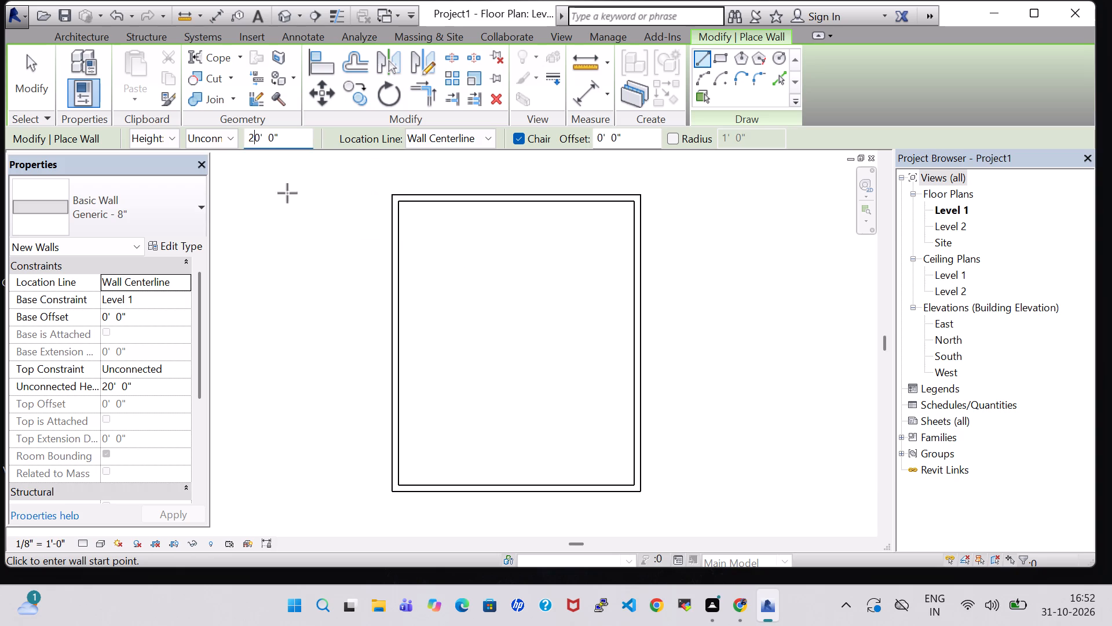
key(BackSpace)
key(1)
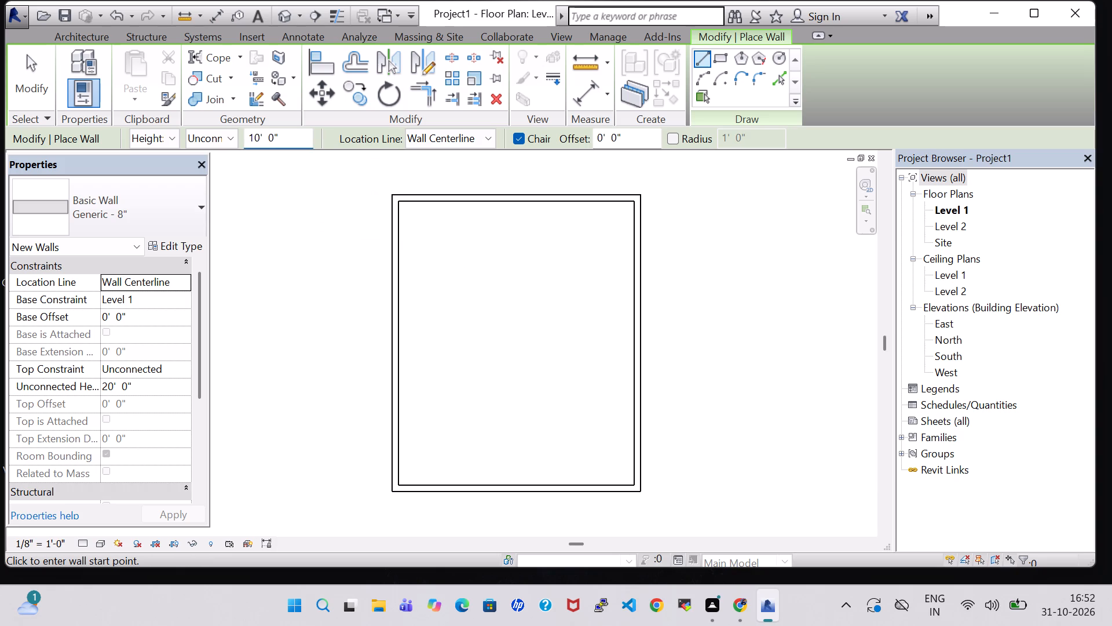
key(Return)
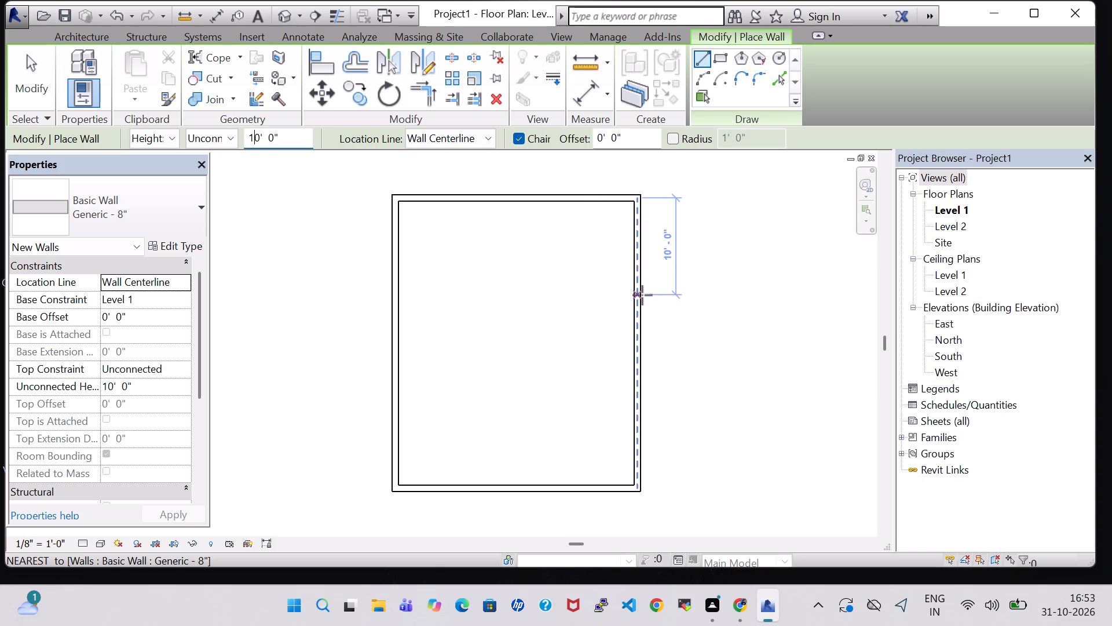
click(642, 295)
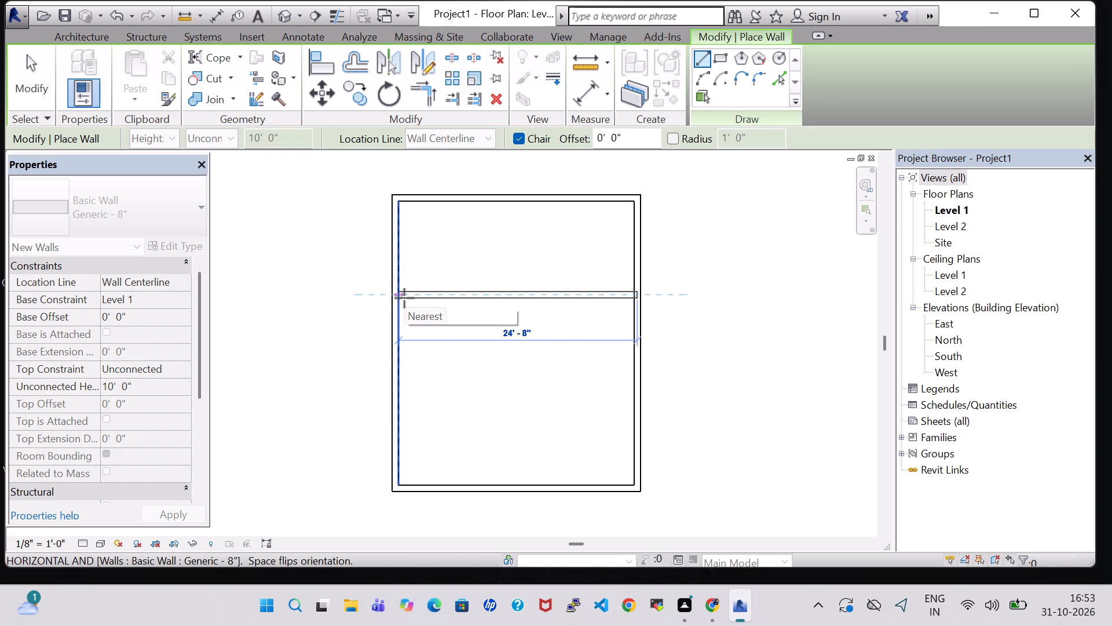
click(404, 298)
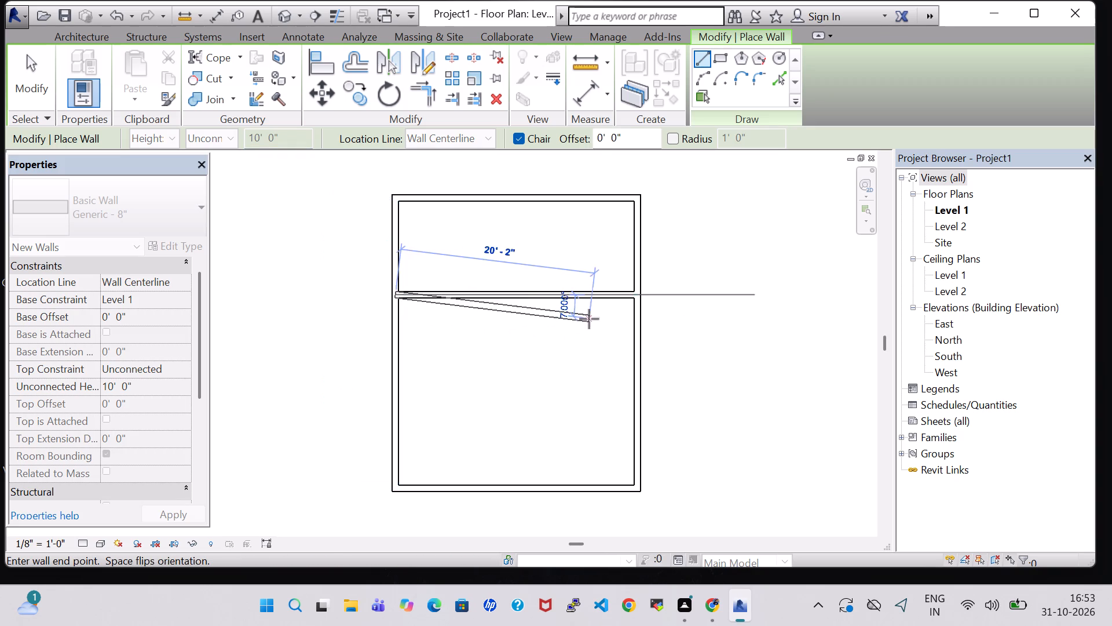
key(Escape)
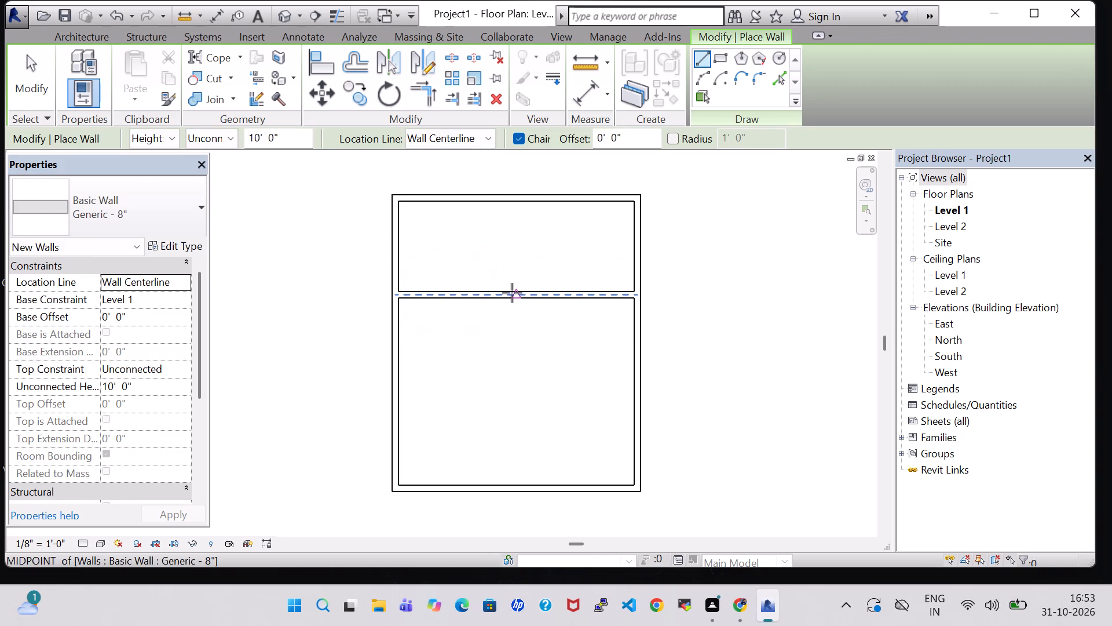
key(Escape)
key(Escape)
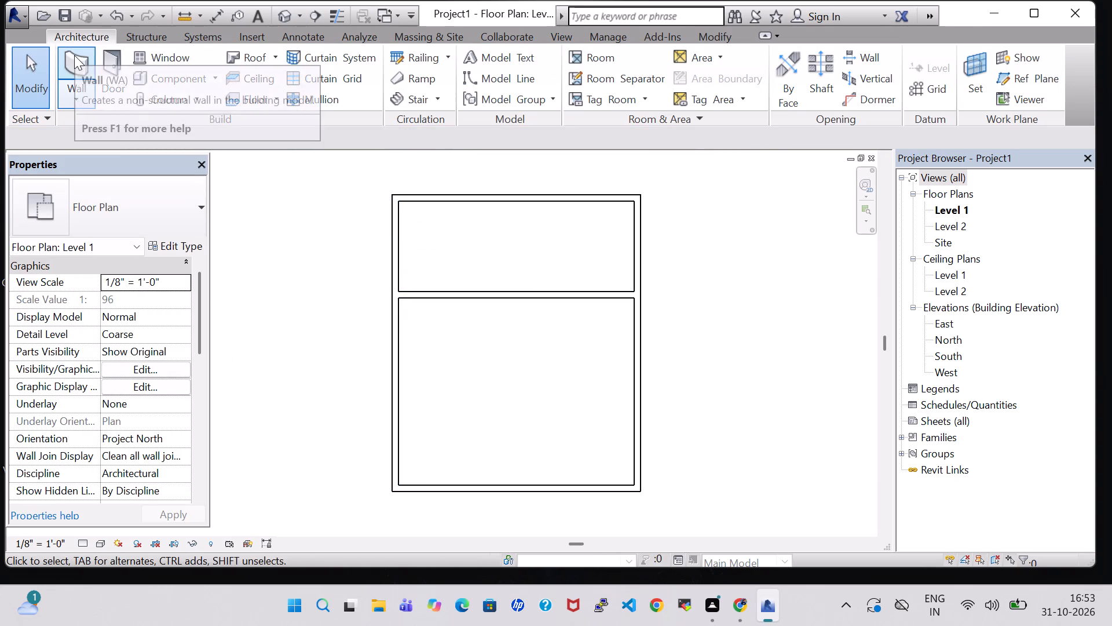
Draw a 10' long partition wall from the north wall to the interior cross wall, 9' from the east wall.
click(75, 55)
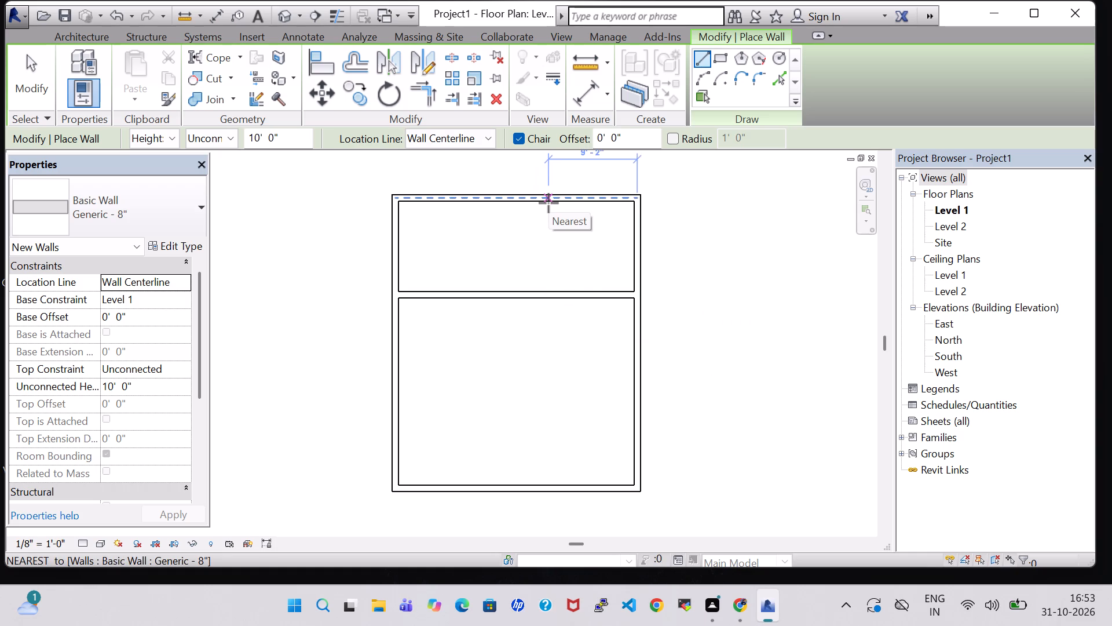
scroll(548, 247, up, 1)
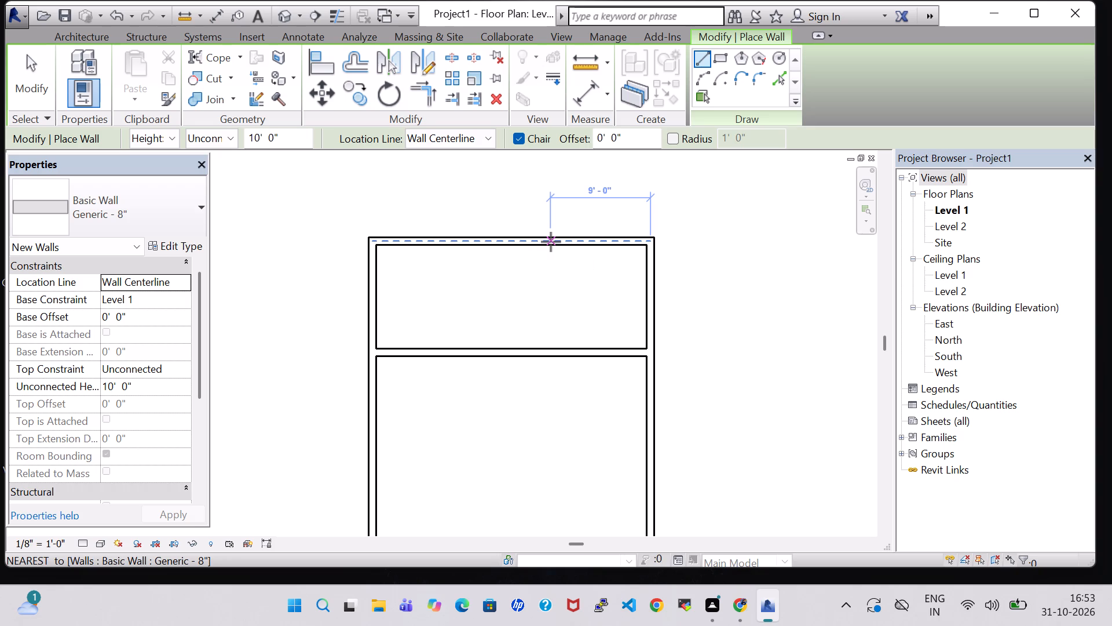
click(551, 239)
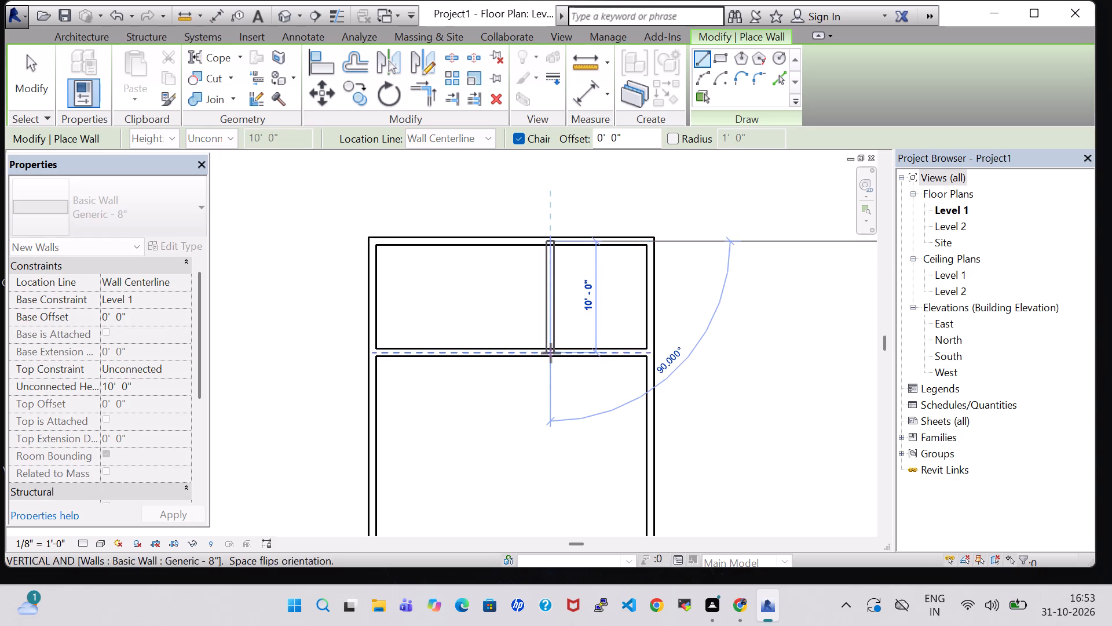
click(551, 353)
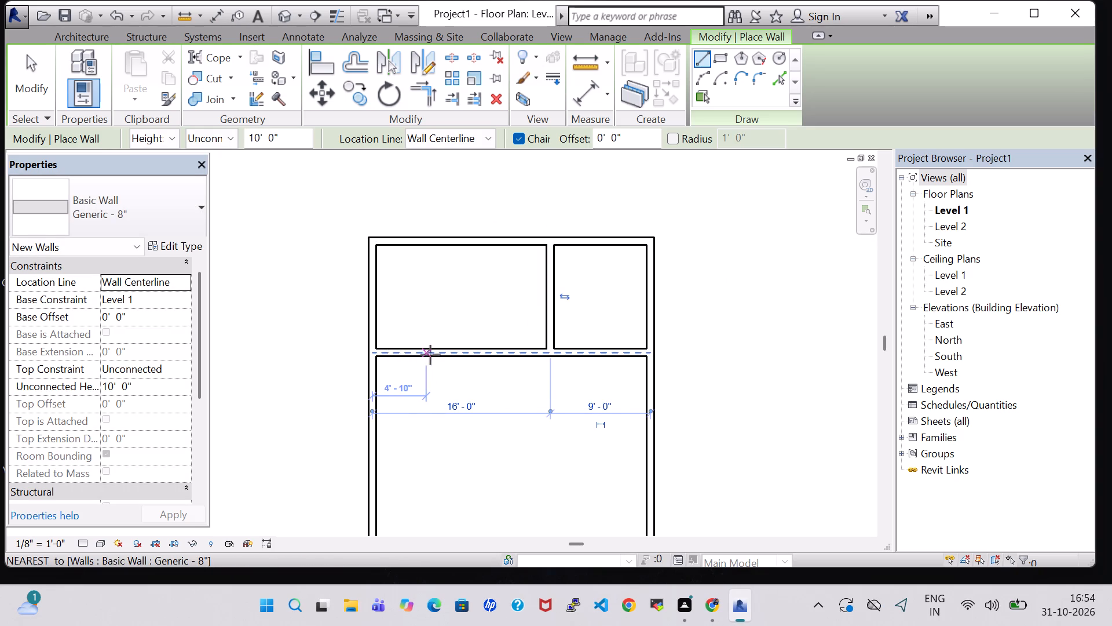
Draw a second partition wall from the interior cross wall up to the north wall, about 5' from the west wall.
click(428, 355)
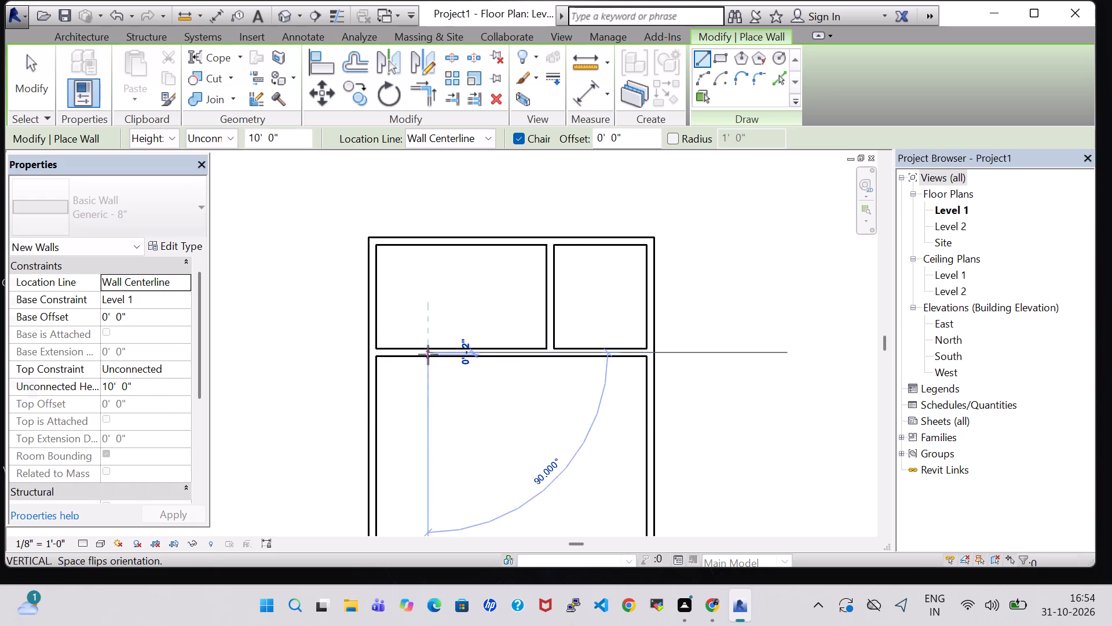
click(436, 242)
key(Escape)
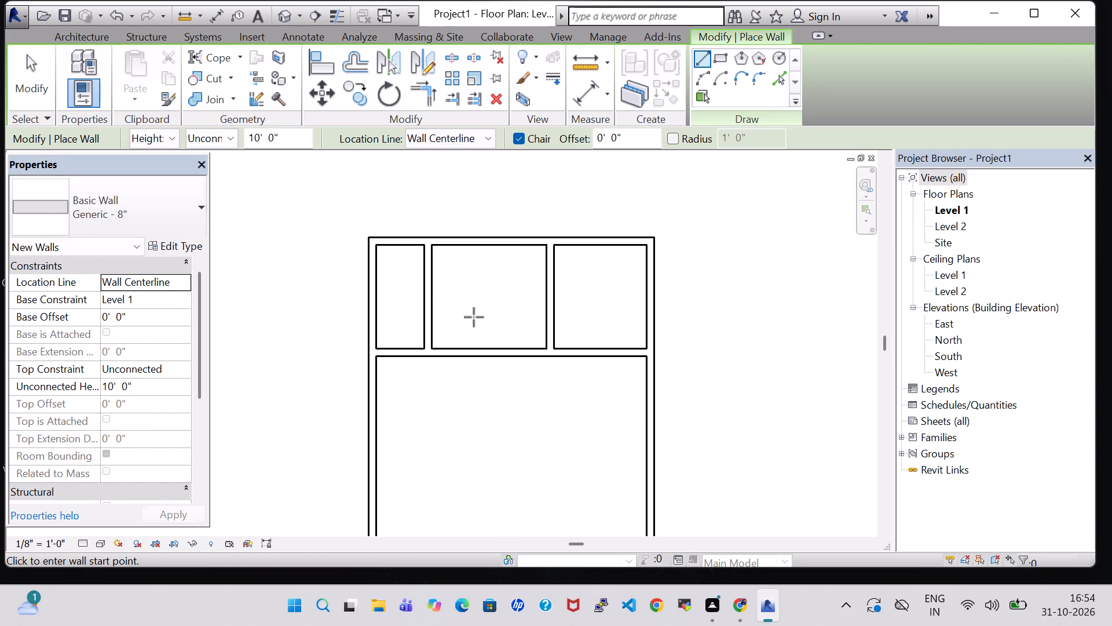
Draw a second 10' high Generic - 8" cross wall from the east wall to the west wall, 11' north of the south wall.
key(Escape)
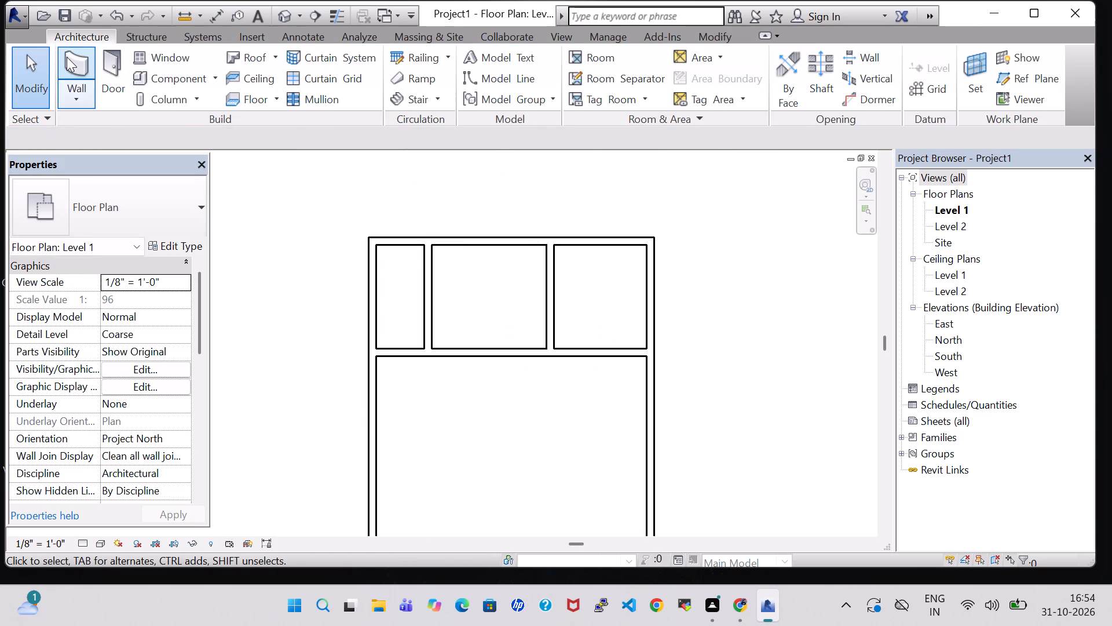
click(67, 57)
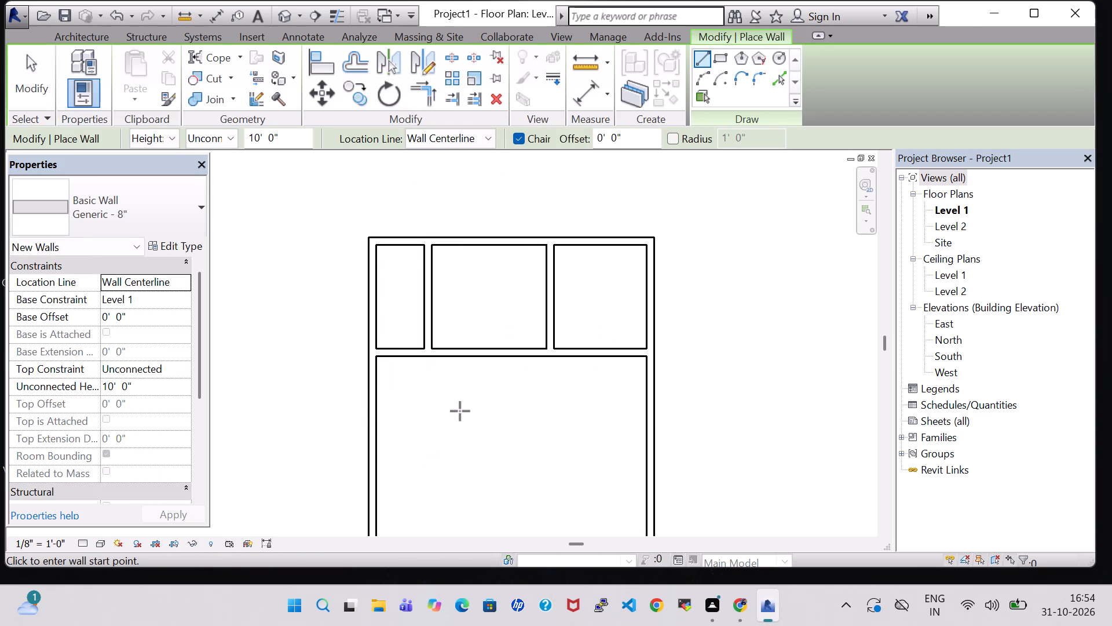
middle_drag(452, 432, 463, 348)
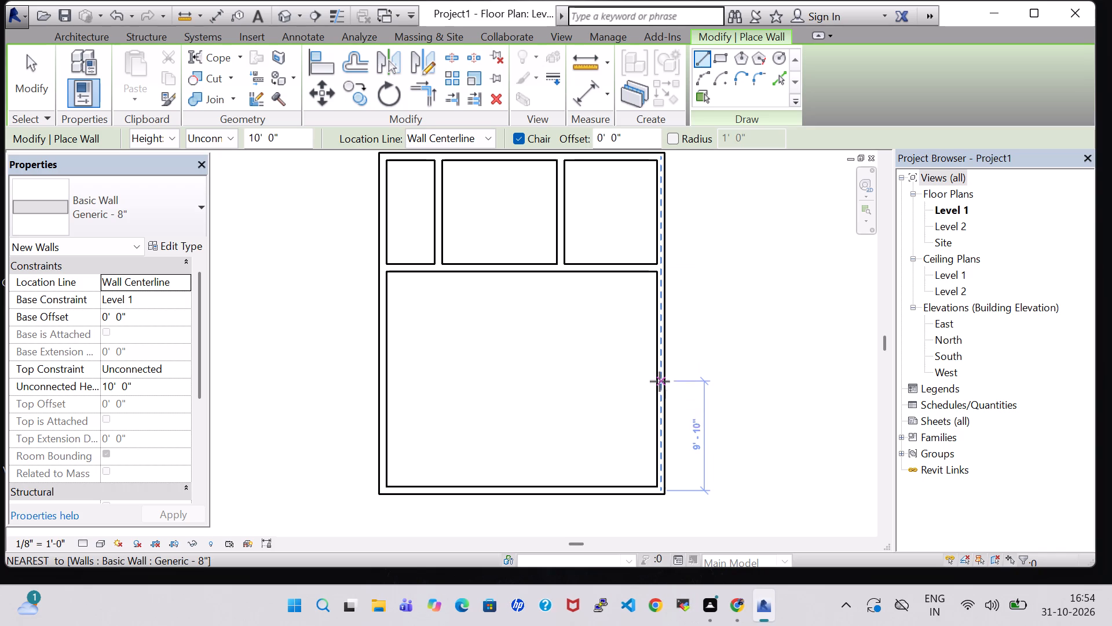
text(11)
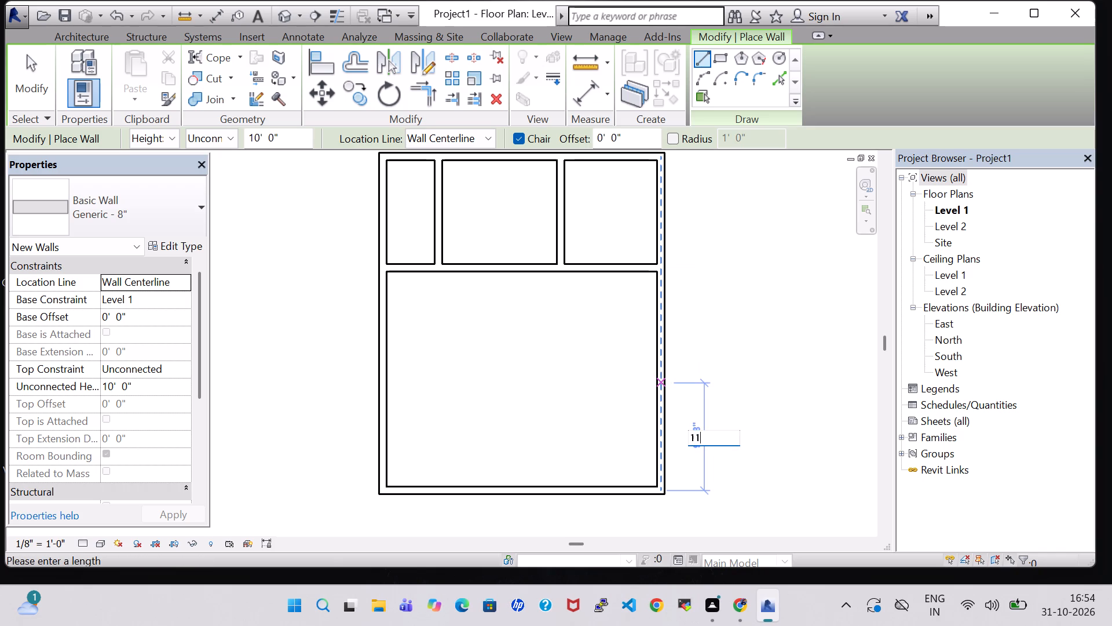
key(Return)
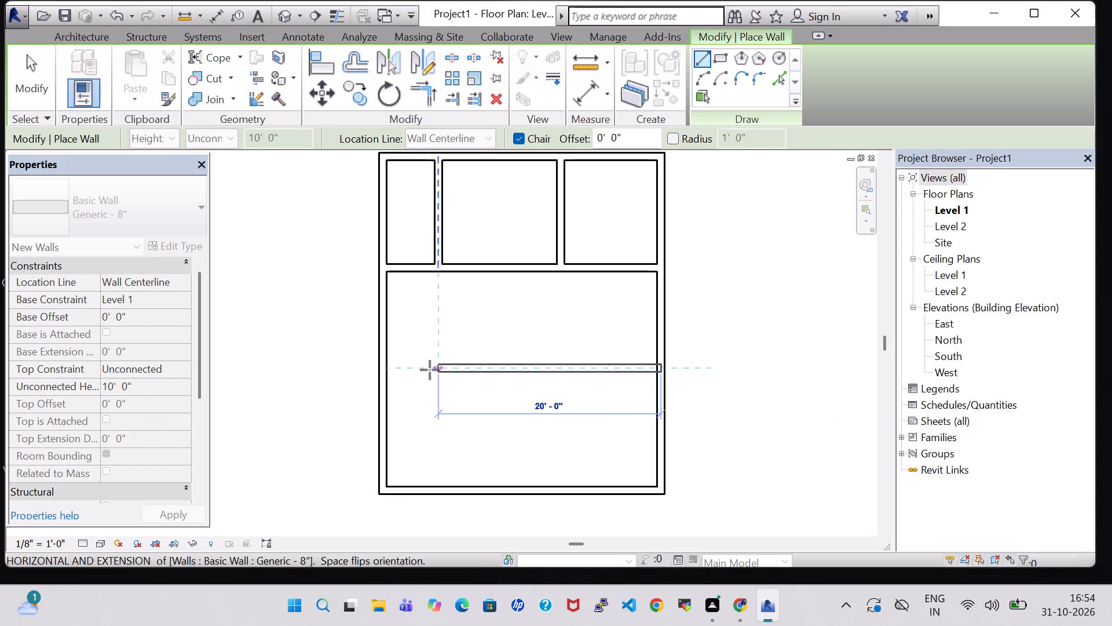
click(389, 370)
key(Escape)
key(Escape)
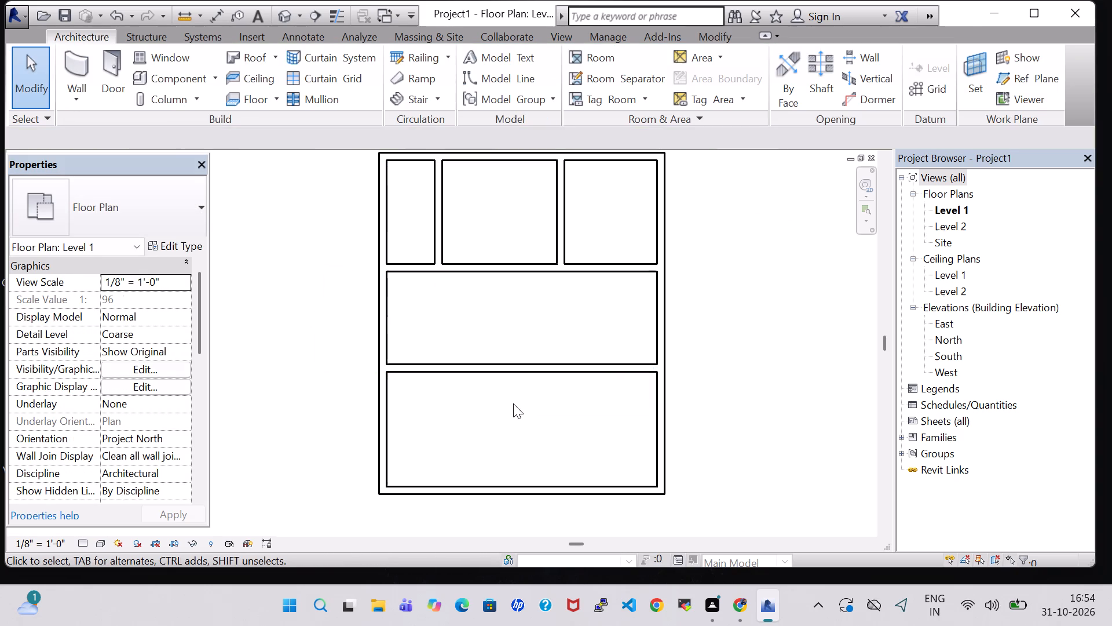
Draw a 9' long partition between the two cross walls, 6' from the east wall and 3' east of the northeast room's partition.
click(90, 54)
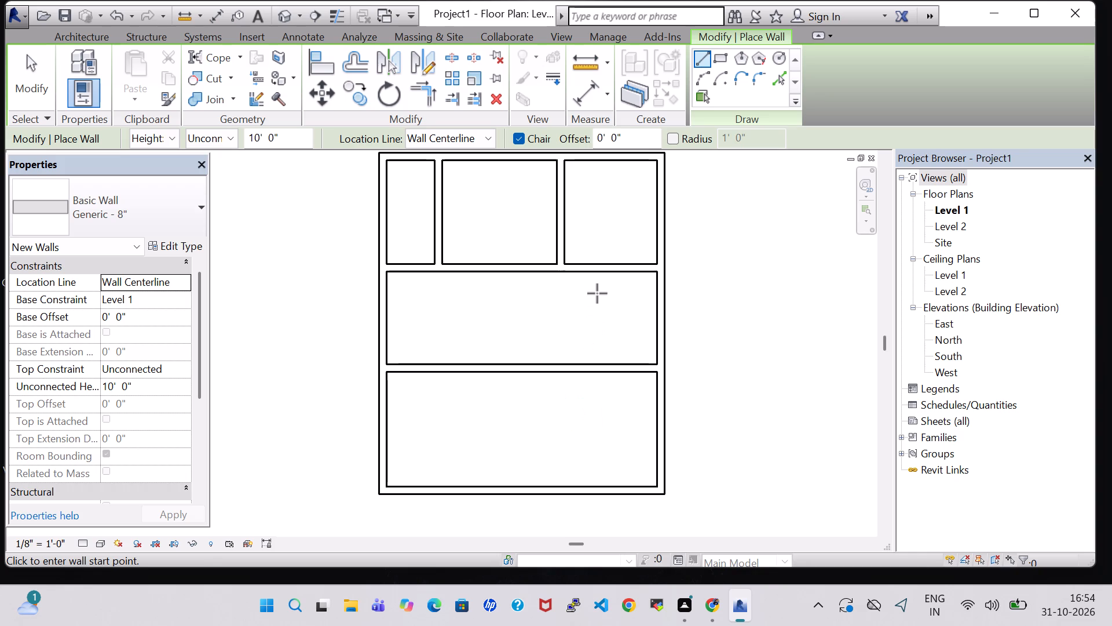
scroll(597, 293, up, 2)
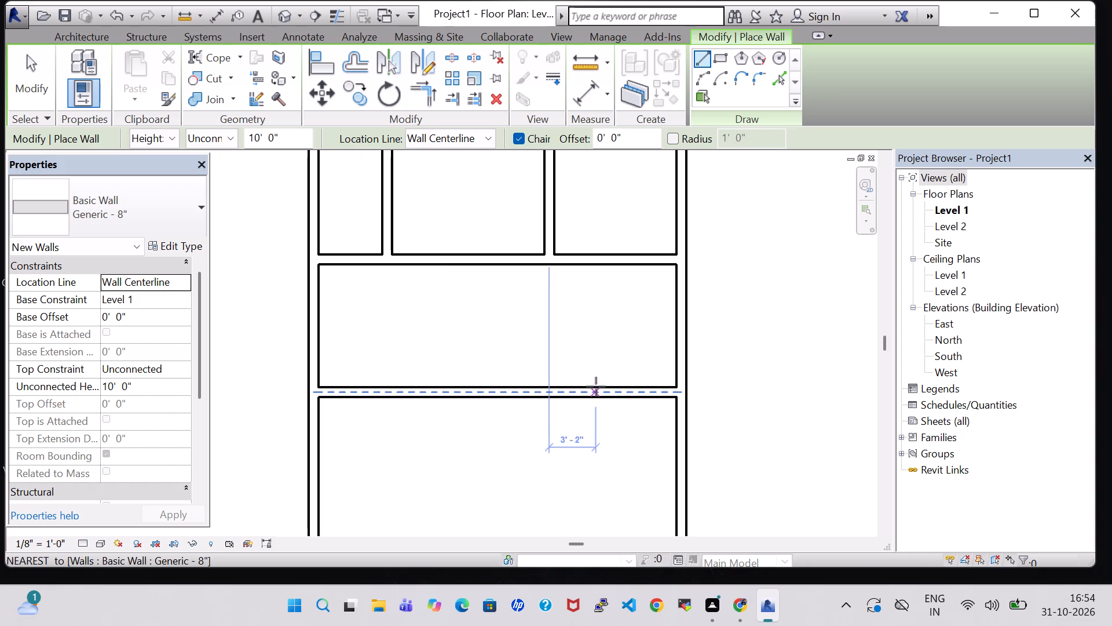
click(593, 259)
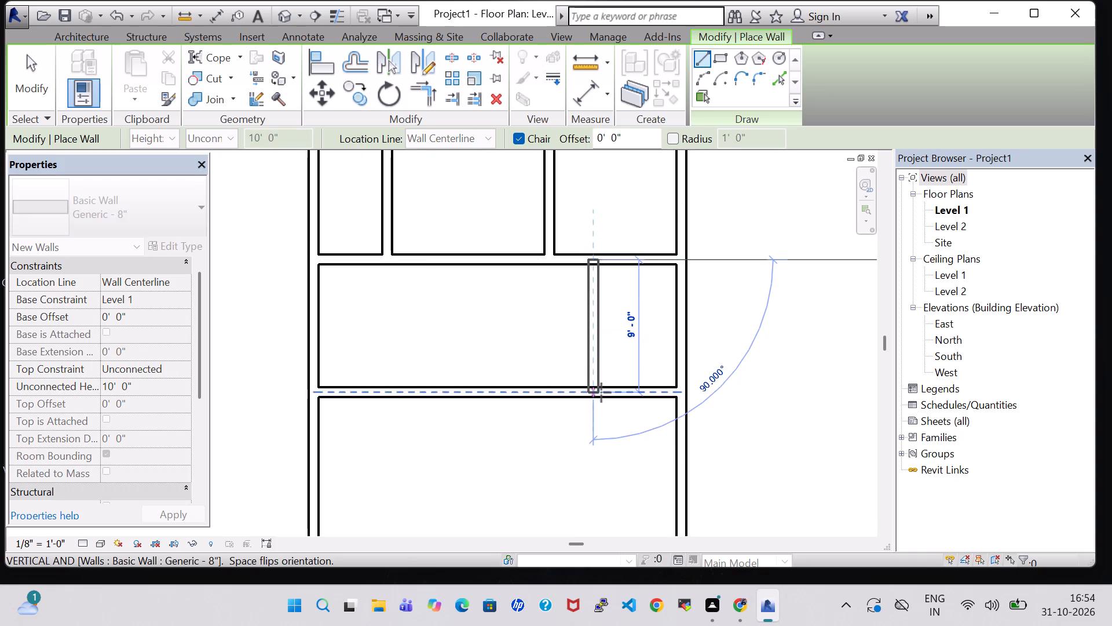
click(601, 392)
key(Escape)
key(Escape)
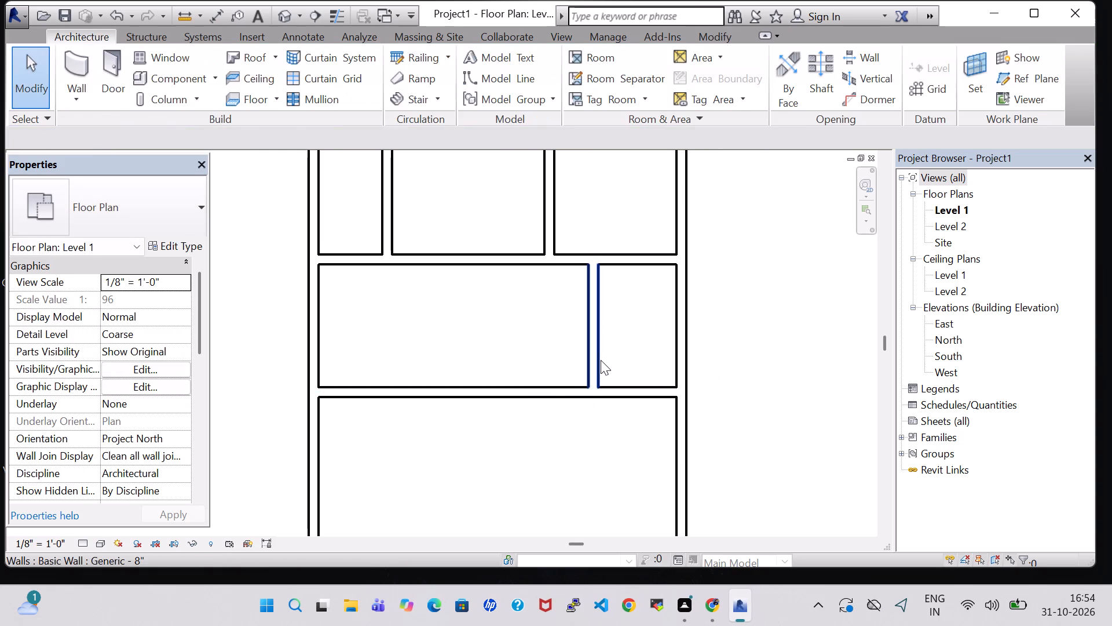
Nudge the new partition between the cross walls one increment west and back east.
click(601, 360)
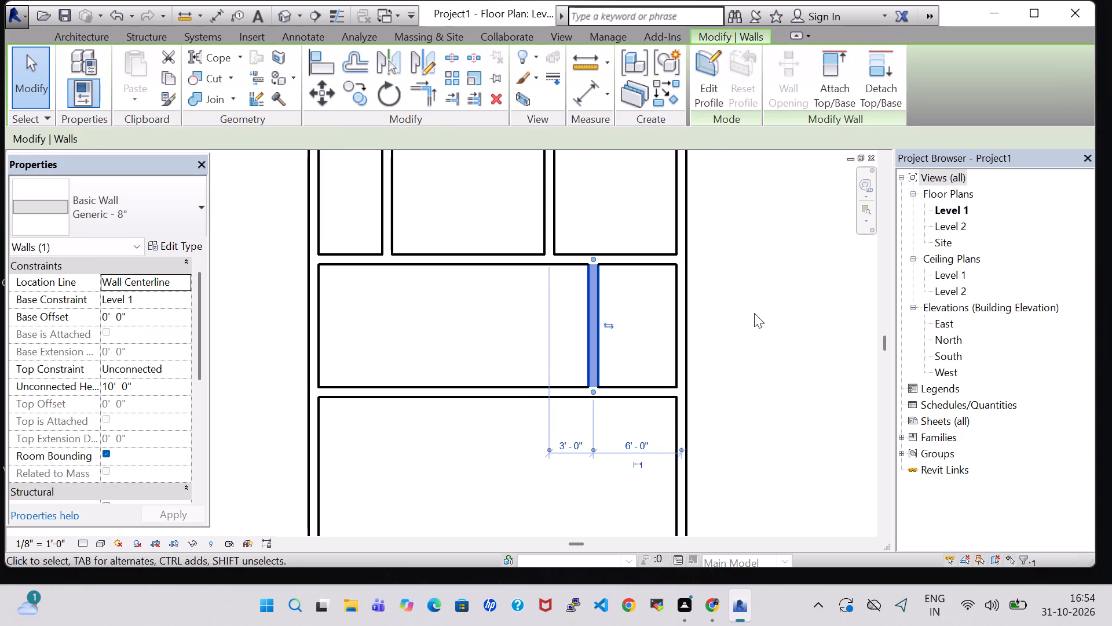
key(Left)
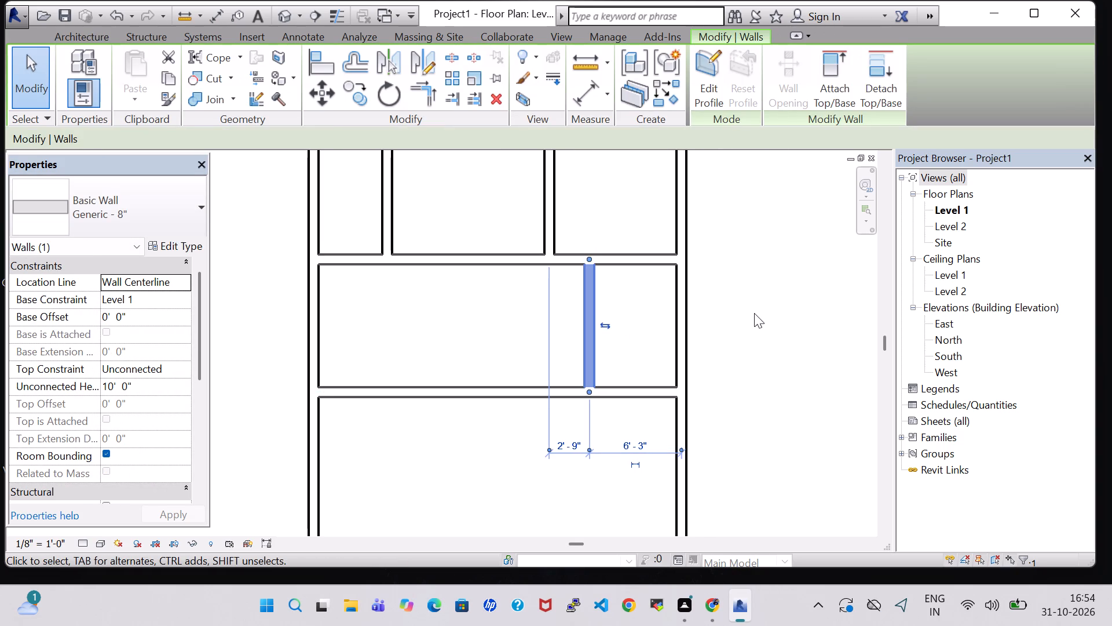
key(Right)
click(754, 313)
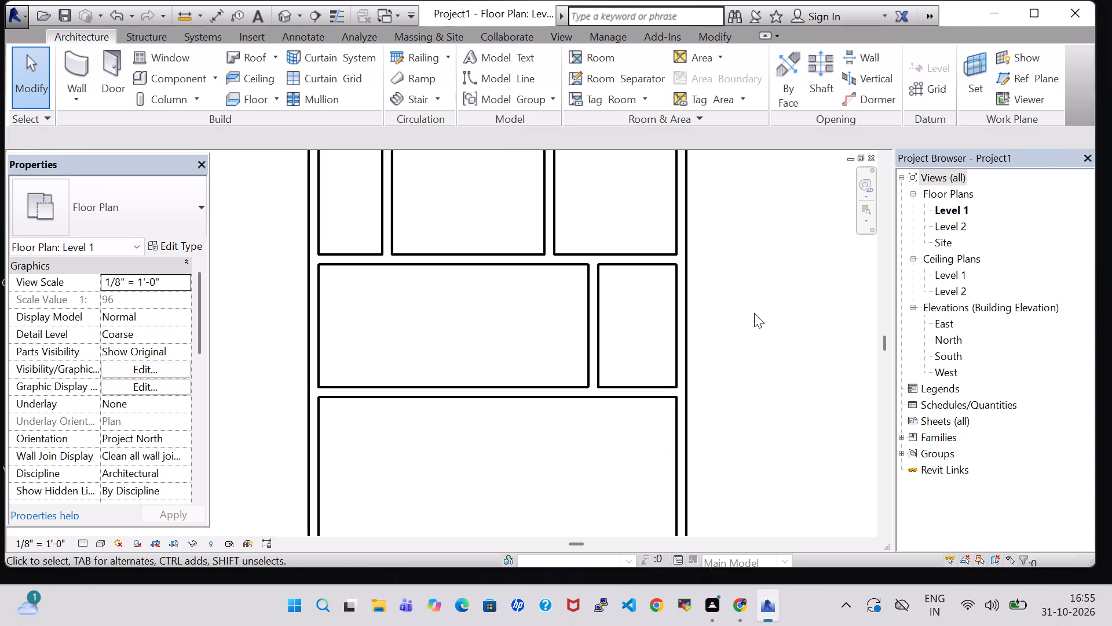
Draw an 11' long partition wall from the midpoint of the southern cross wall to the midpoint of the south wall.
scroll(760, 313, down, 2)
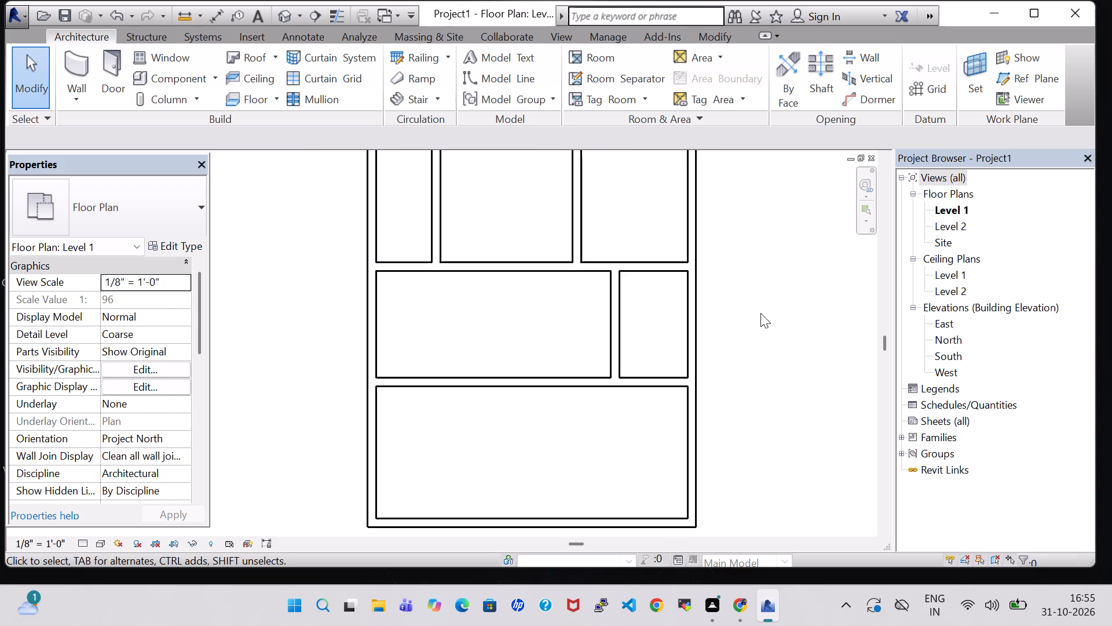
double_click(78, 61)
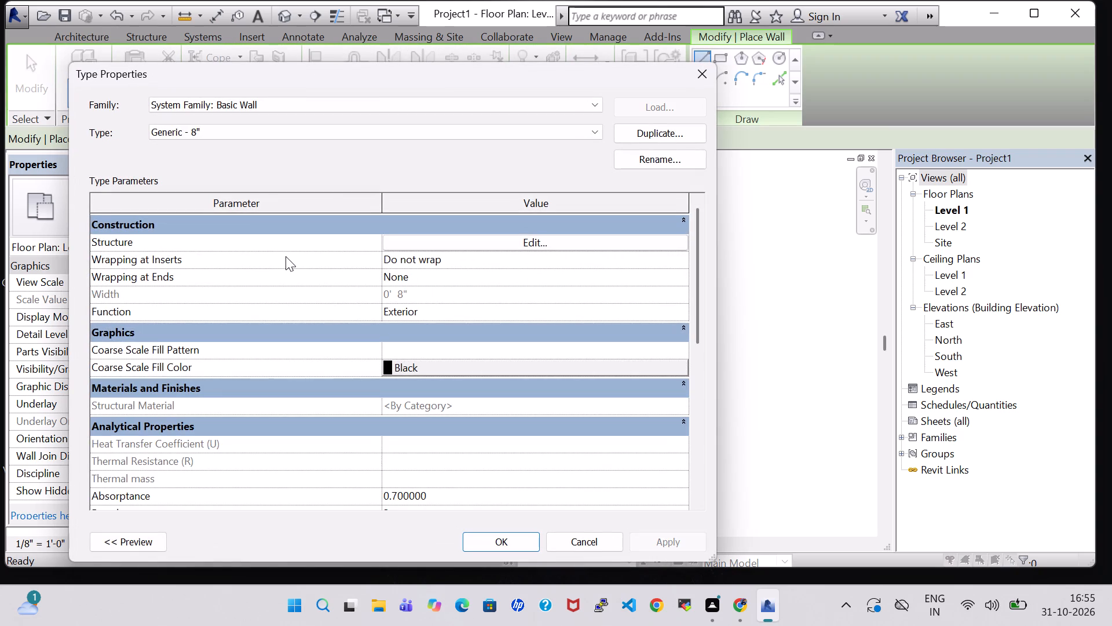
click(694, 82)
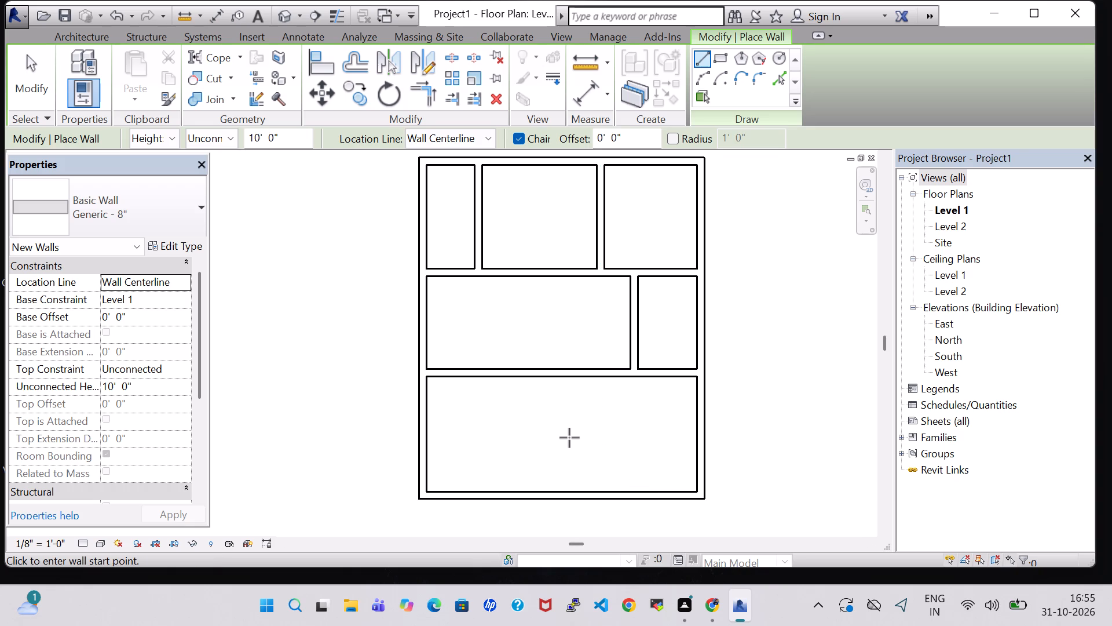
click(562, 372)
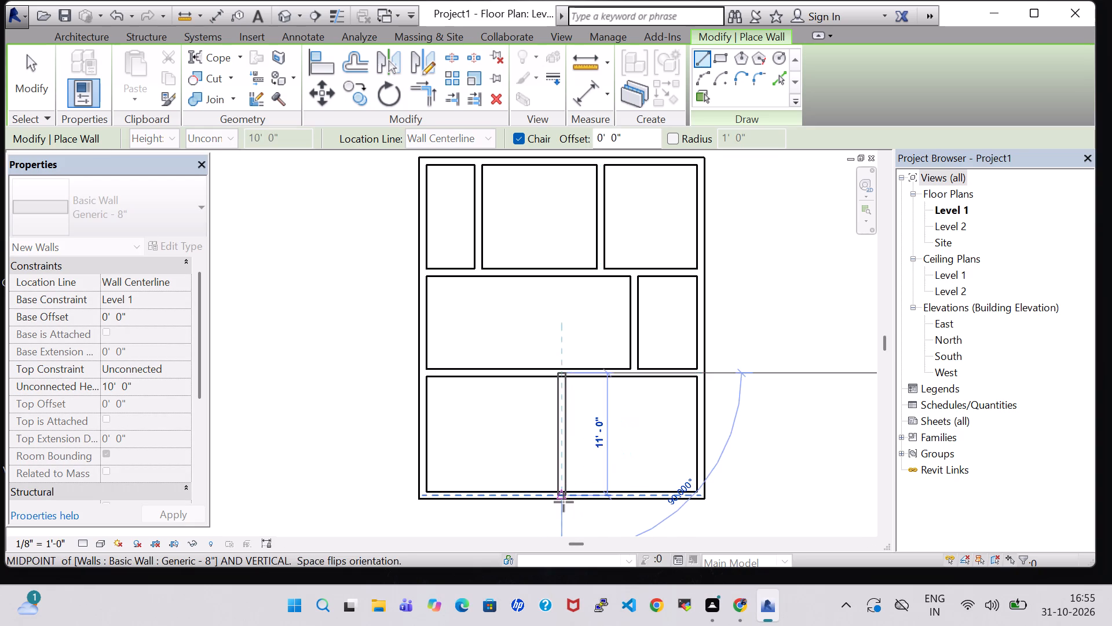
click(564, 502)
key(Escape)
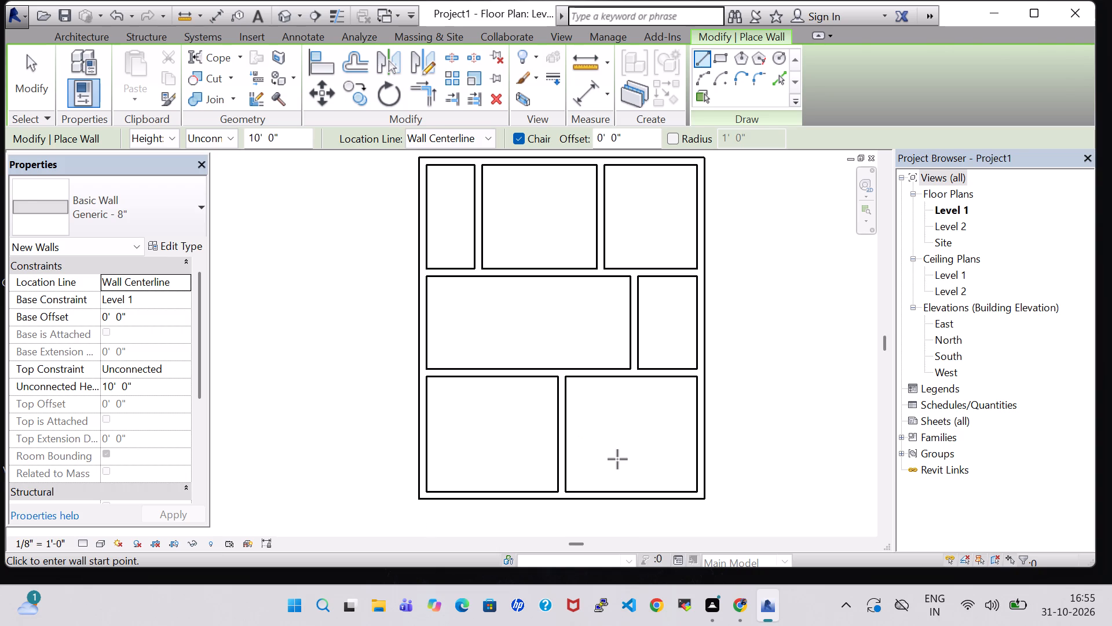
key(Escape)
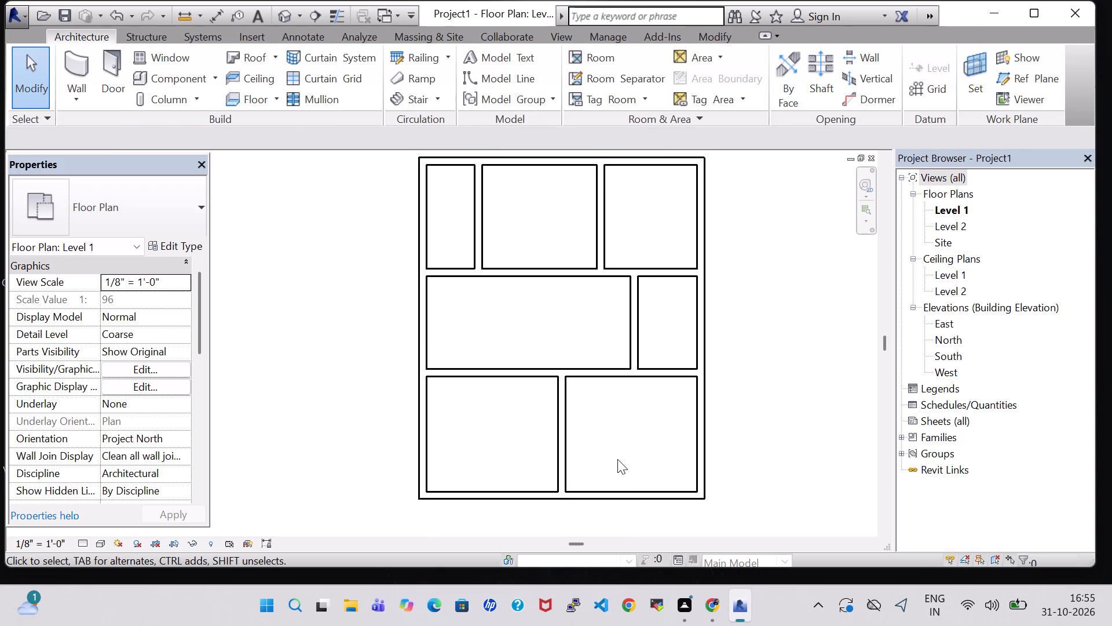
Draw a 12' 6" long wall from the west wall to the southern central partition, 9' north of the south wall.
click(82, 52)
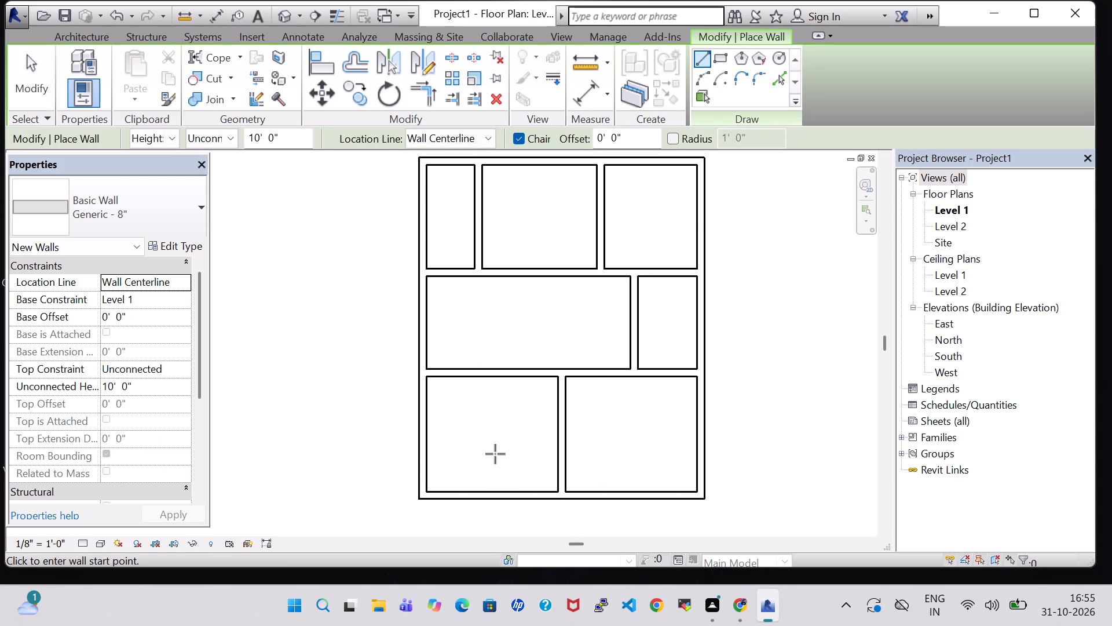
scroll(531, 433, up, 2)
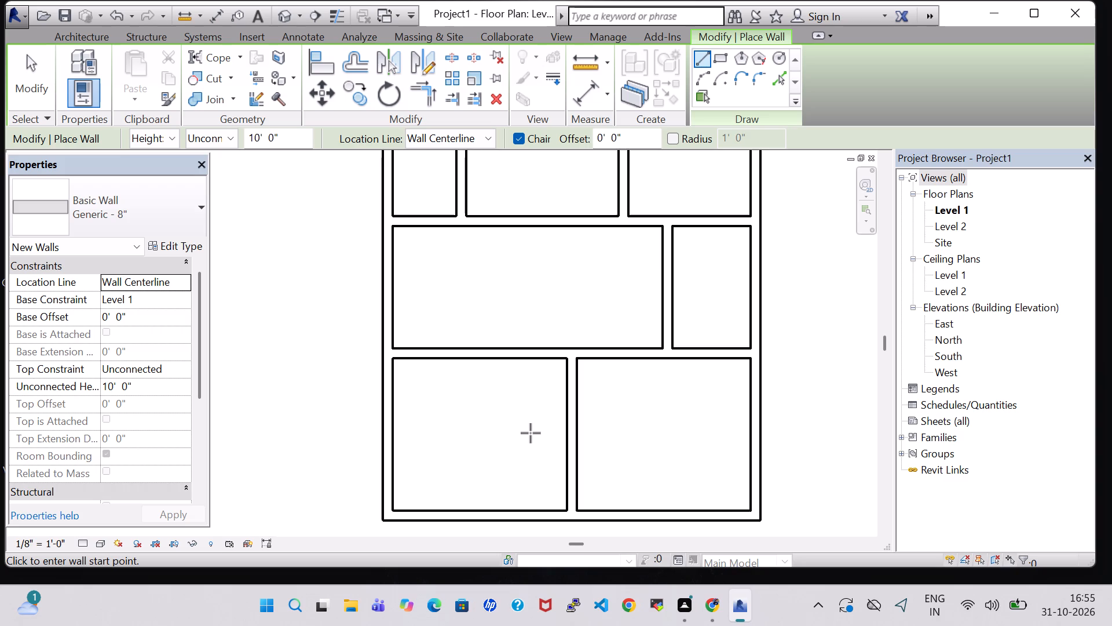
scroll(531, 433, up, 1)
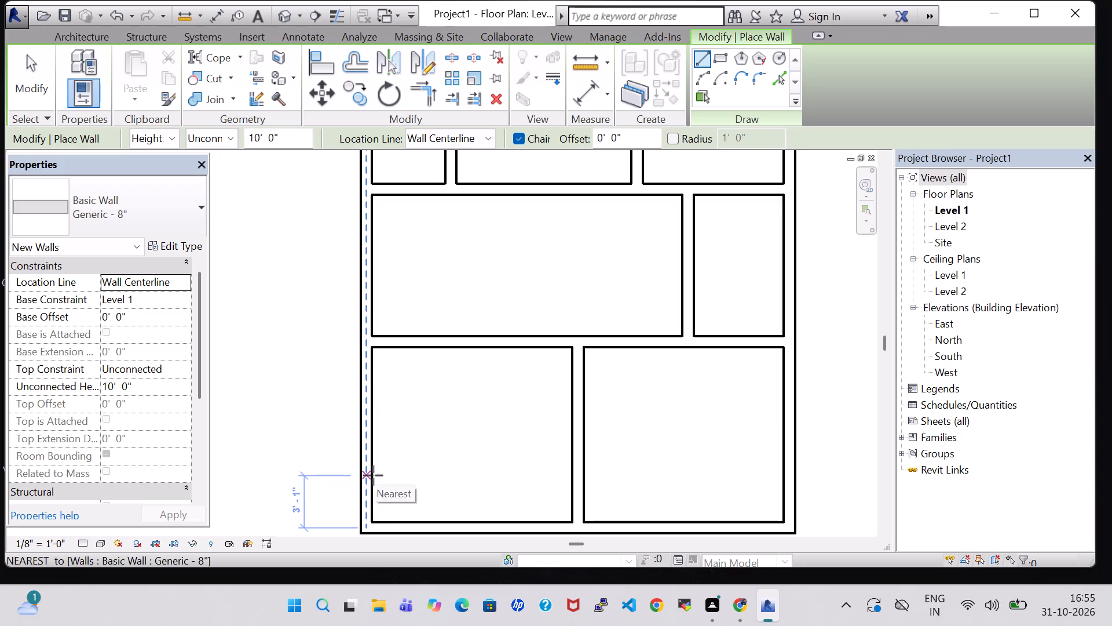
key(9)
key(Return)
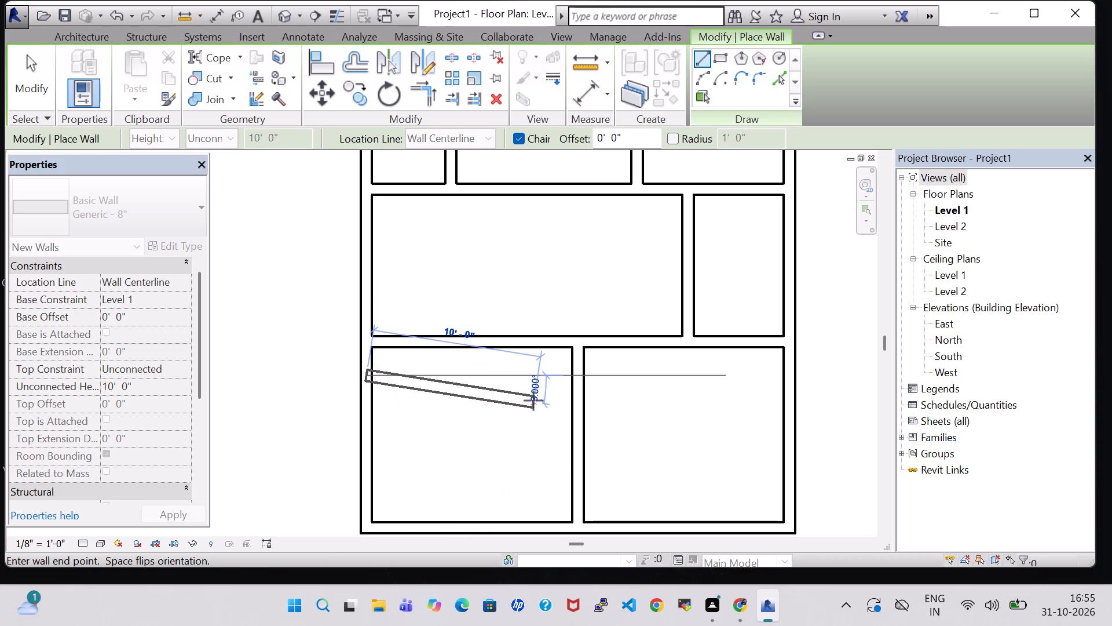
click(575, 382)
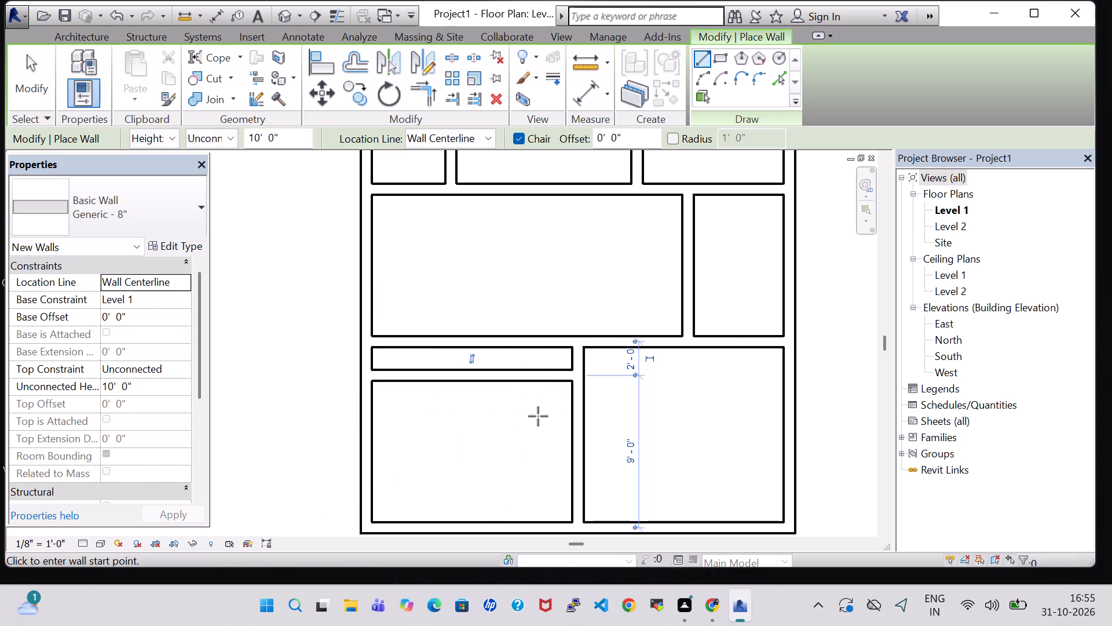
key(Escape)
key(Escape)
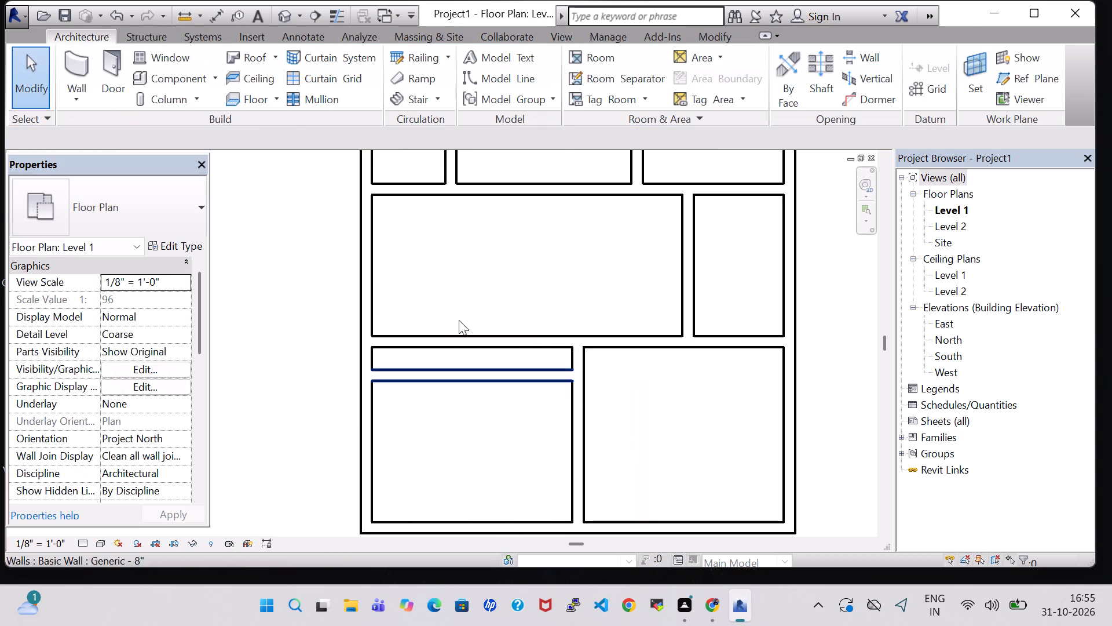
Split the southern cross wall at the west wall's inner face and at the west face of the southern central partition.
click(712, 38)
drag(470, 69, 460, 60)
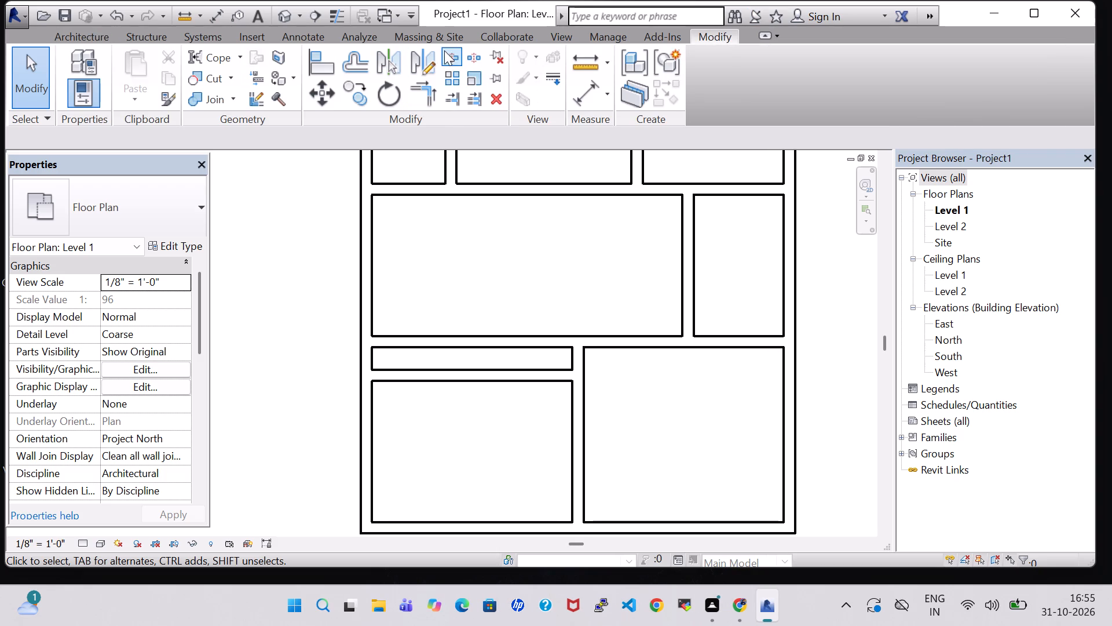
click(447, 51)
scroll(453, 397, up, 2)
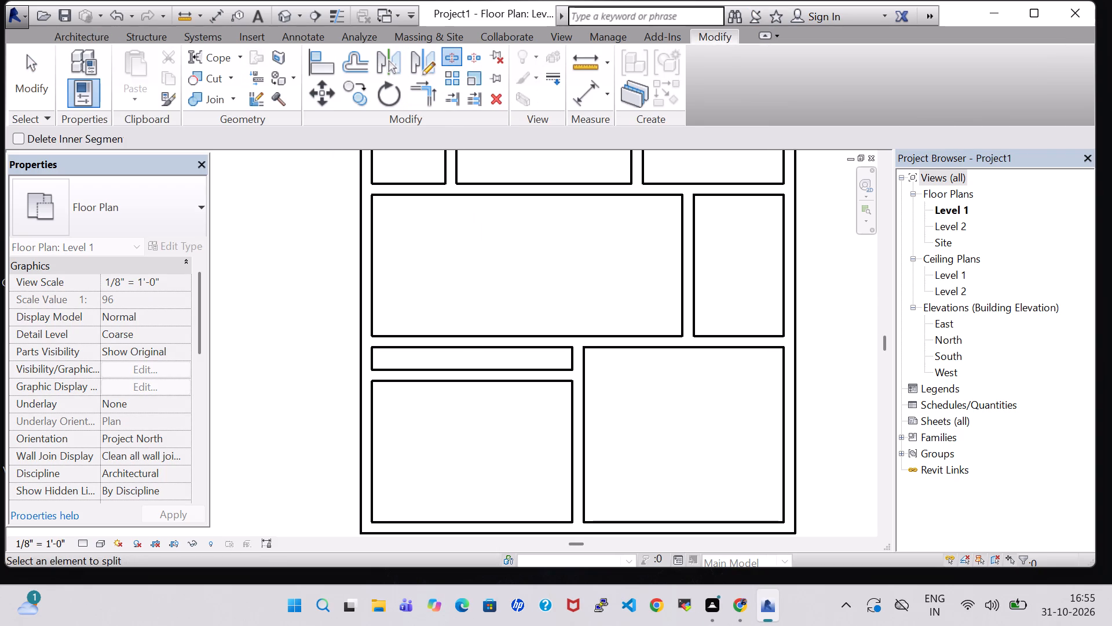
scroll(453, 397, up, 2)
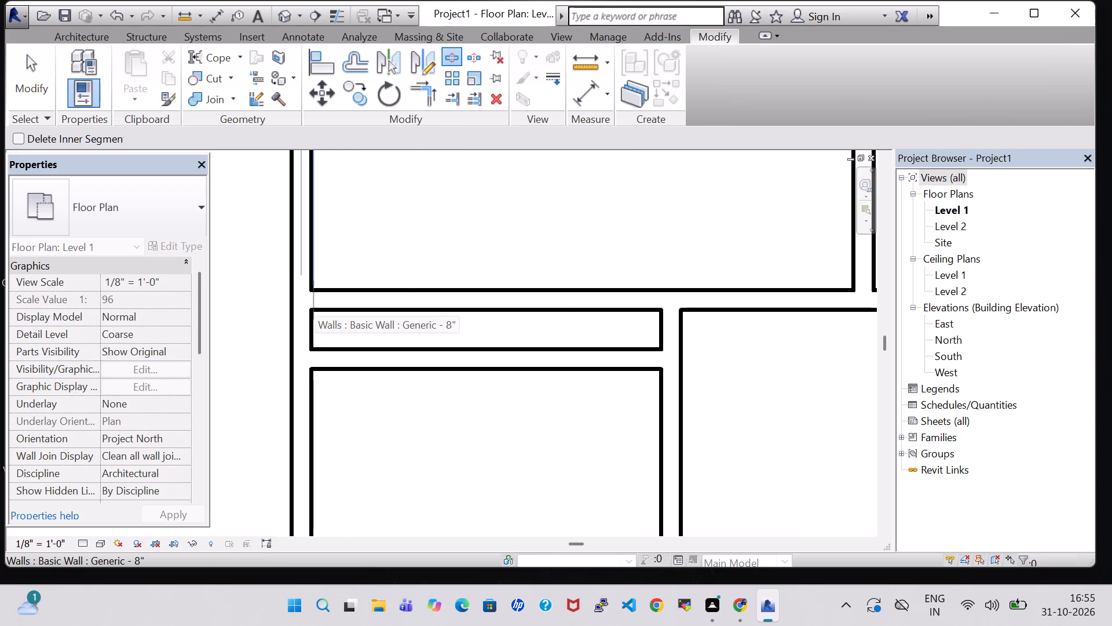
click(313, 305)
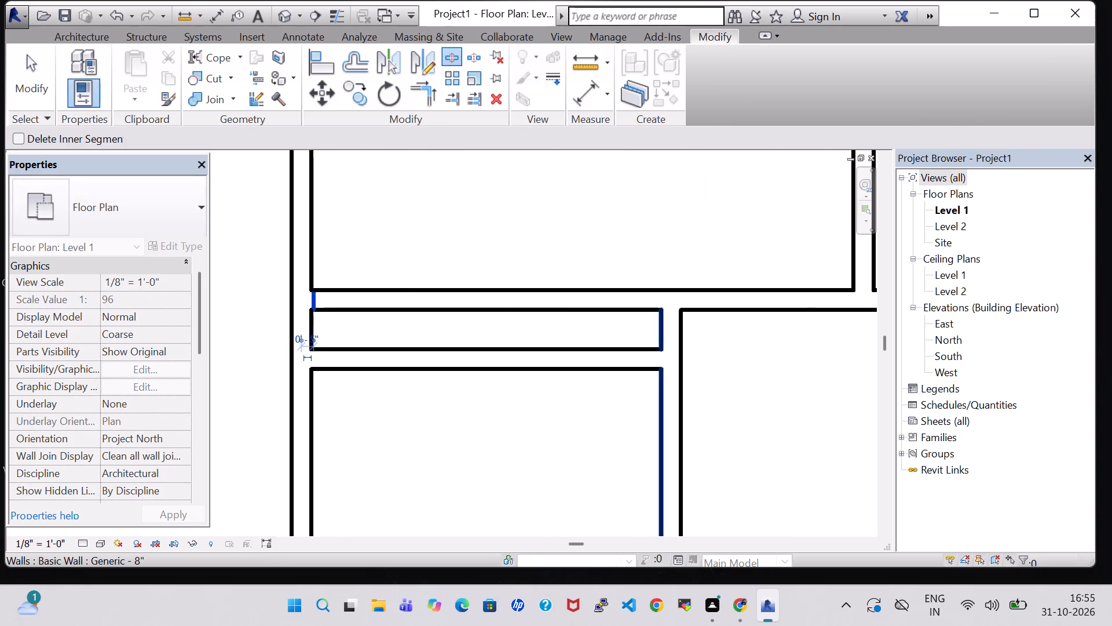
click(662, 297)
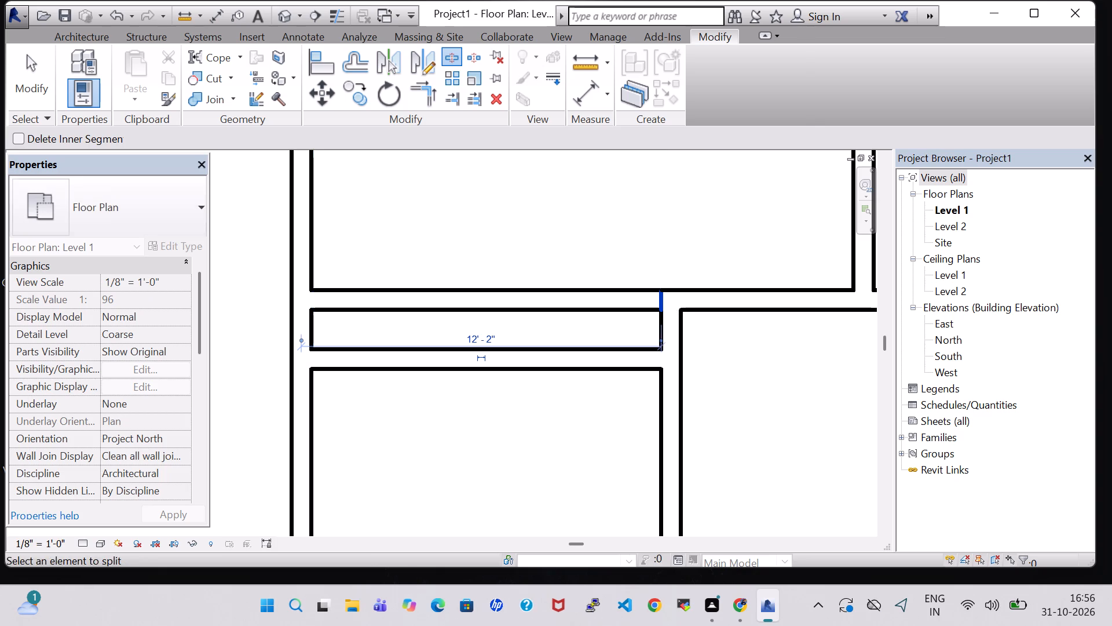
key(Escape)
key(Escape)
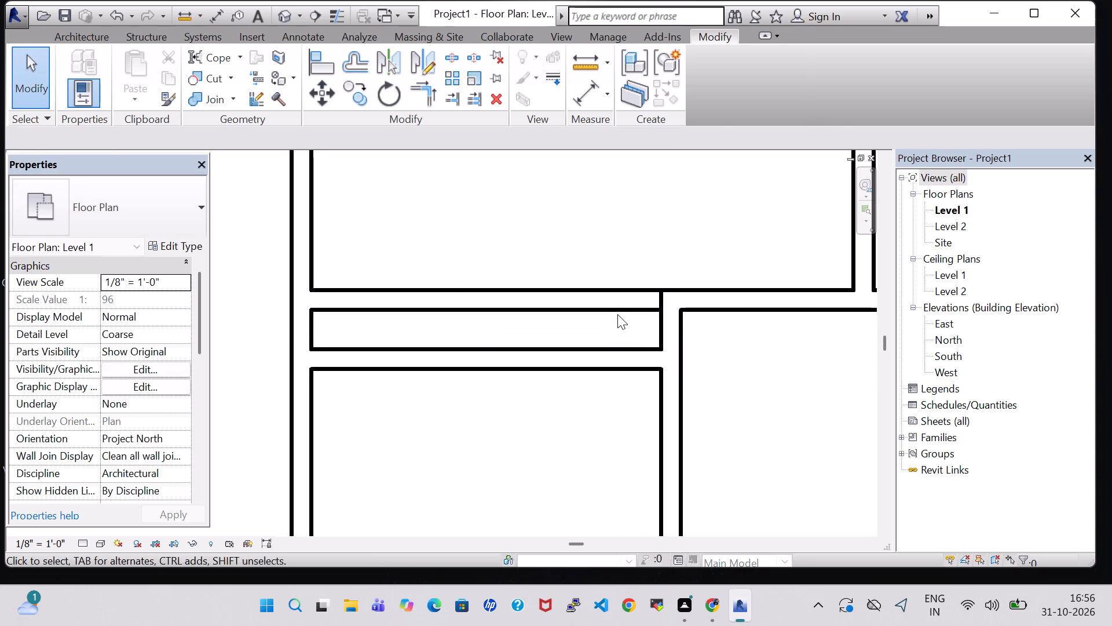
Delete the split cross-wall segment west of the central partition and the small leftover piece at the west wall.
click(617, 310)
key(Delete)
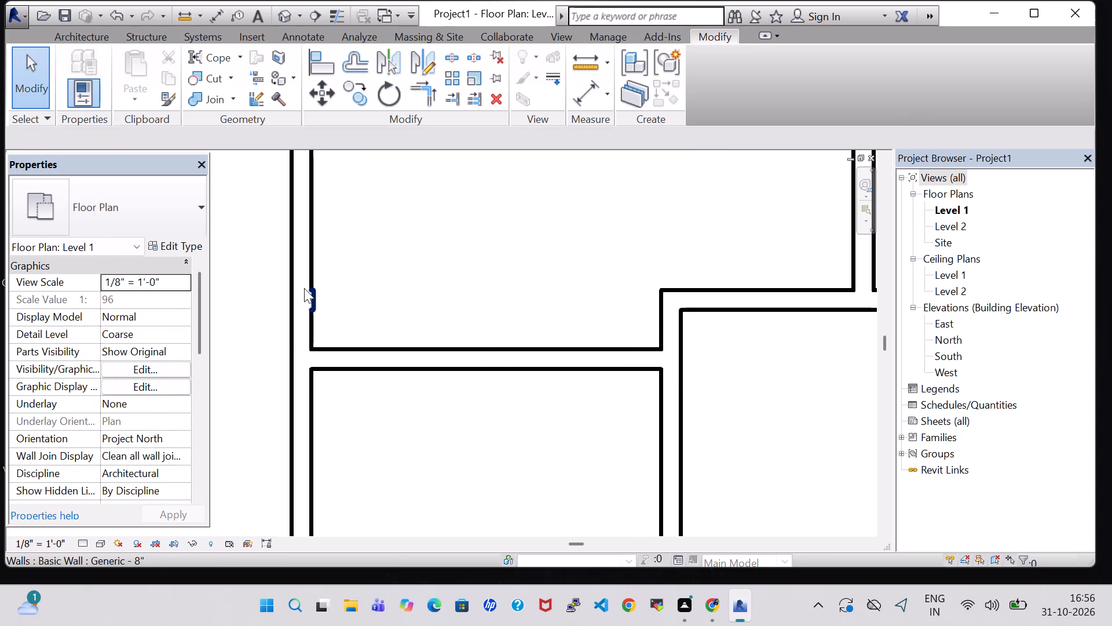
click(314, 297)
key(Delete)
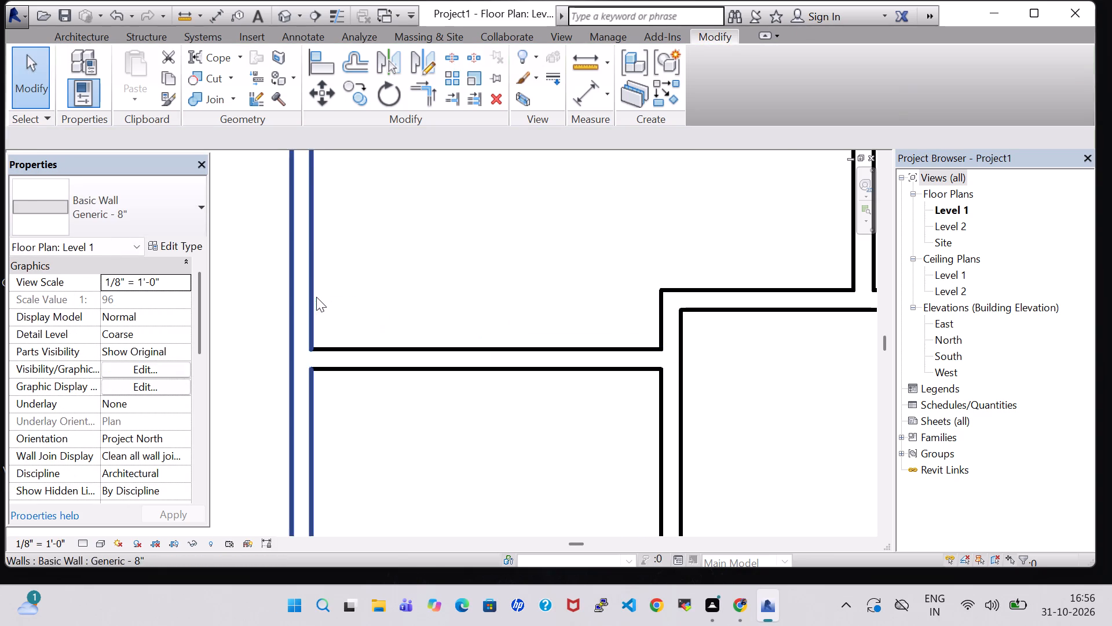
scroll(330, 314, down, 4)
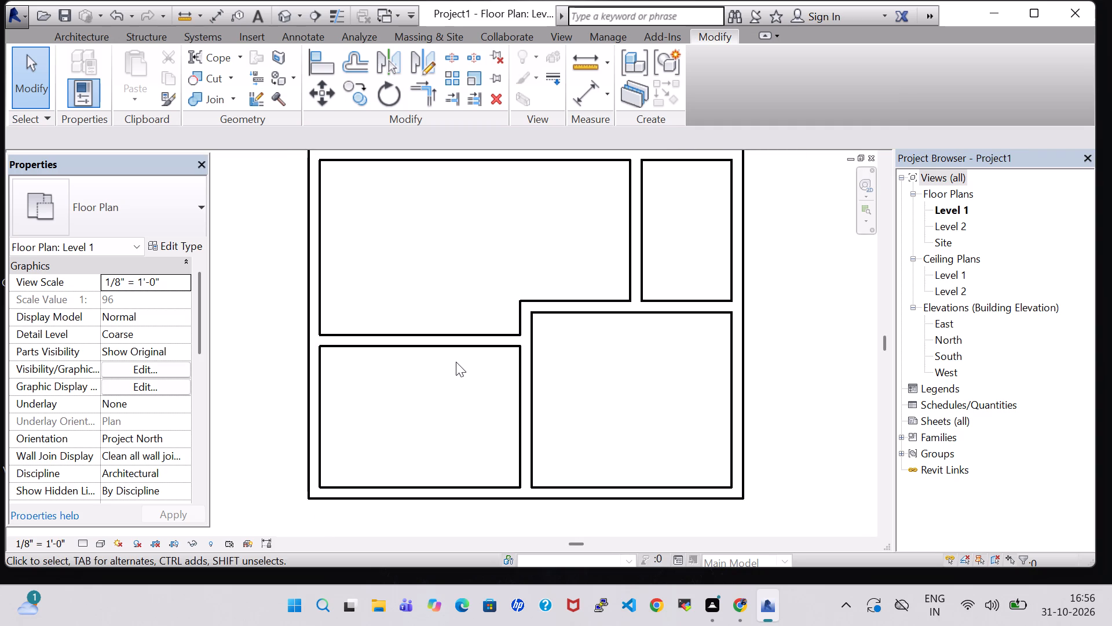
scroll(456, 362, down, 1)
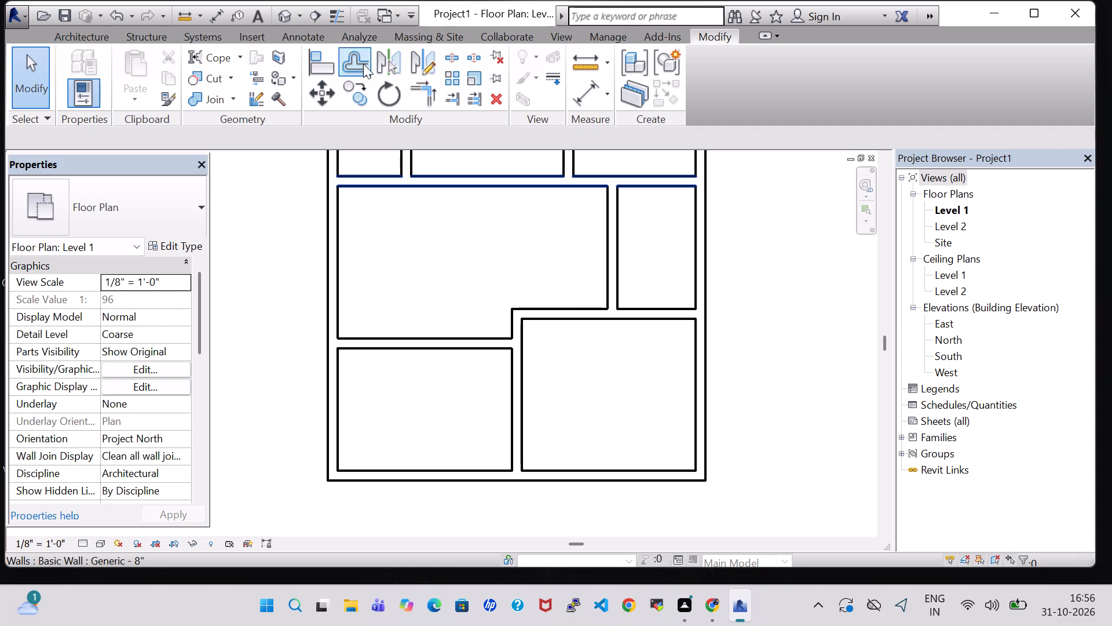
Split the south wall at the central partition's west face and about 7' 3" from the west wall, and delete the segment between the splits.
click(459, 57)
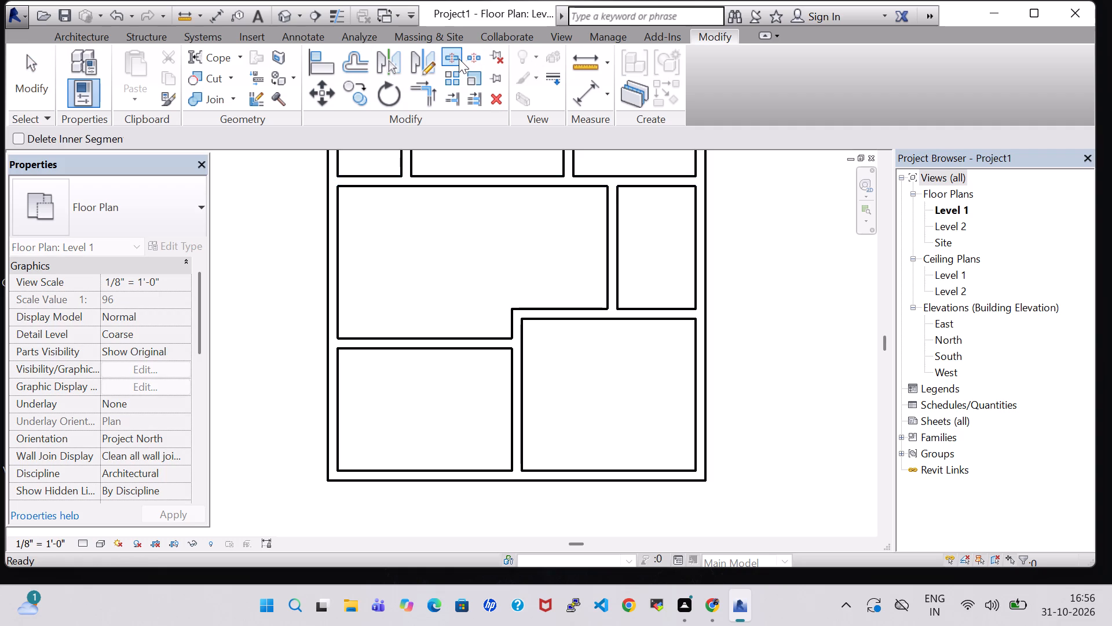
scroll(490, 488, up, 4)
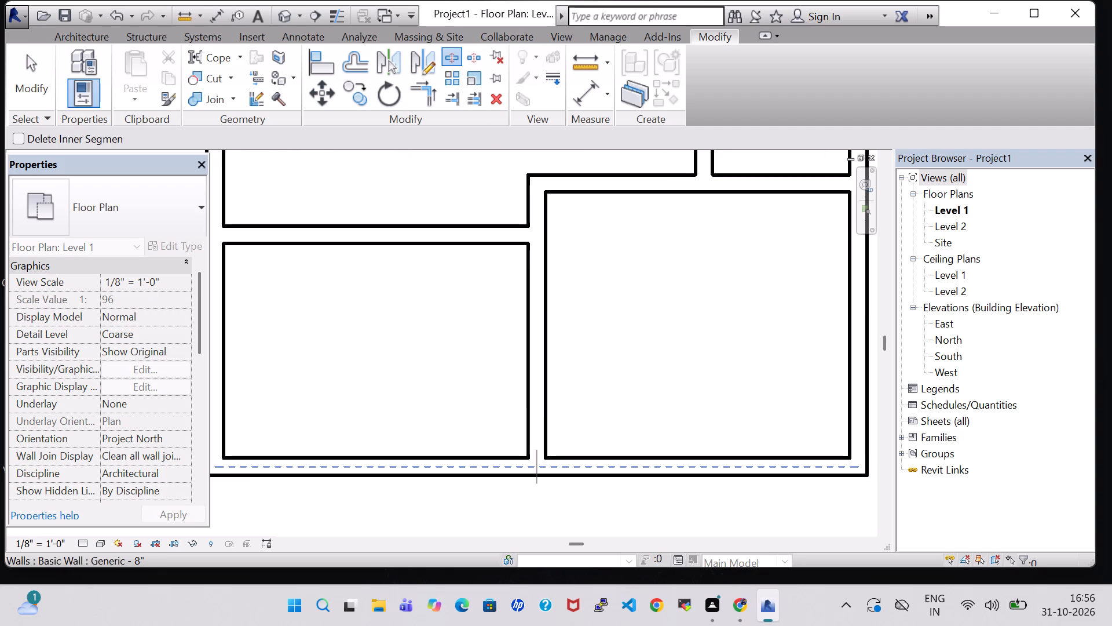
click(528, 467)
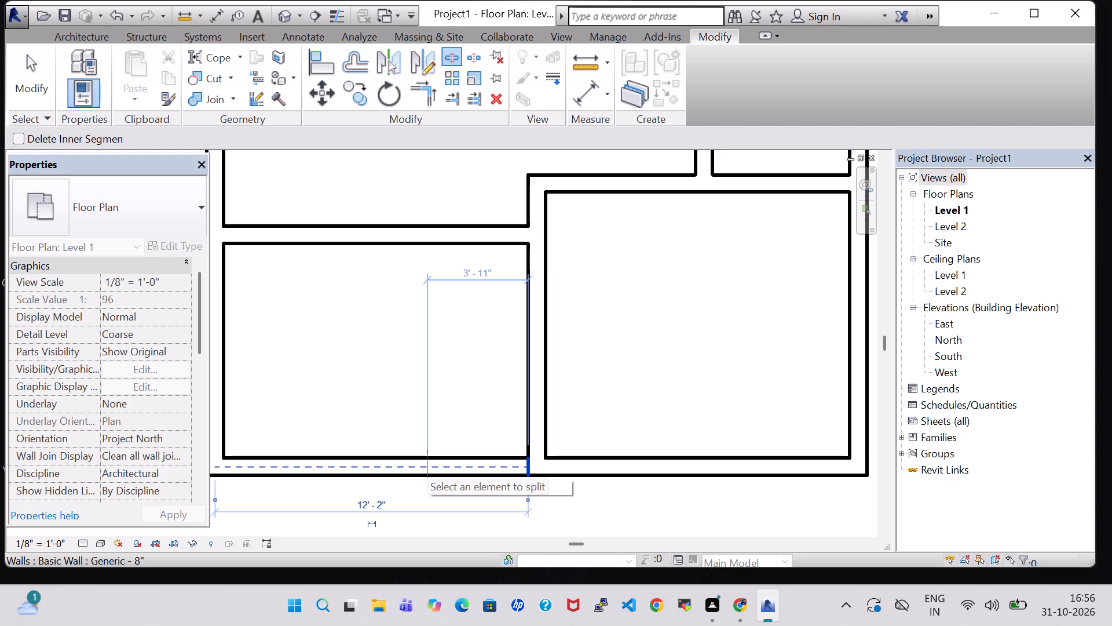
click(401, 468)
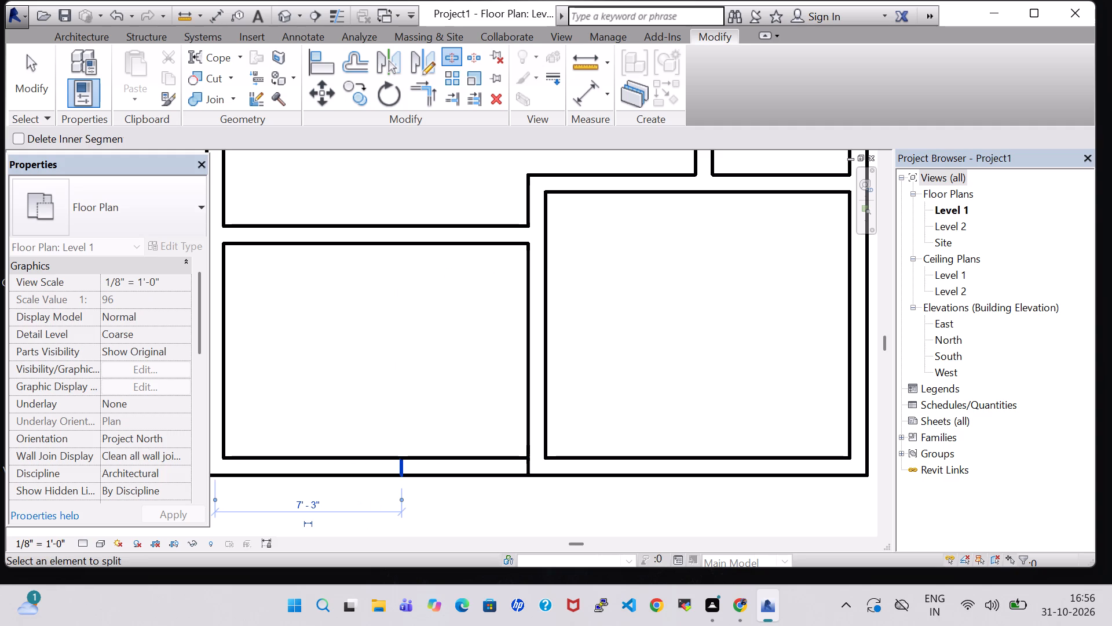
key(Escape)
key(Escape)
click(471, 475)
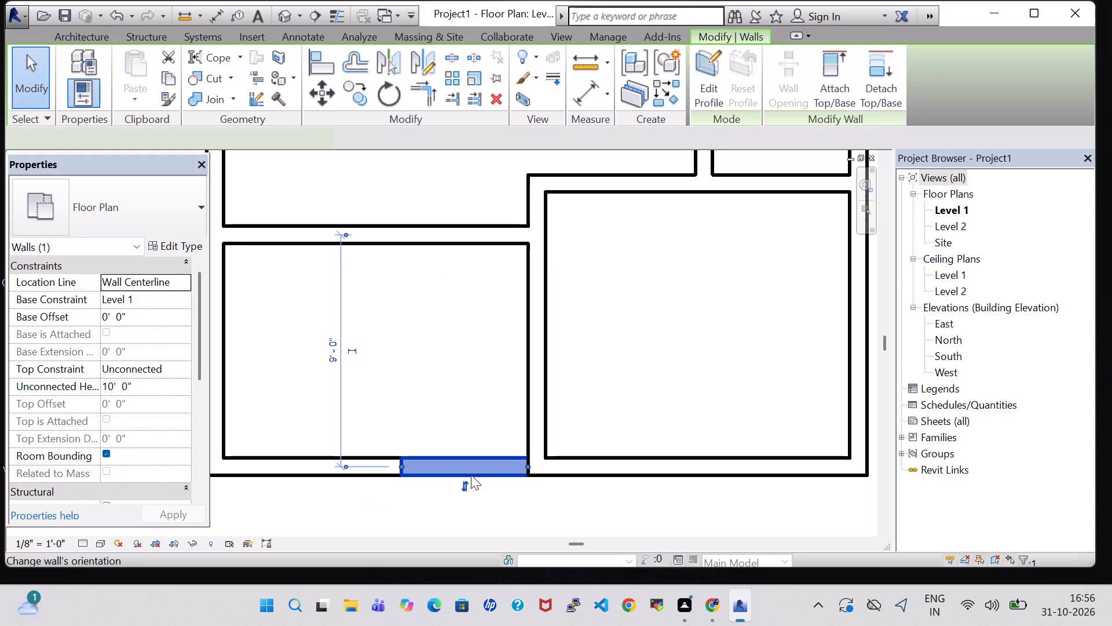
key(Delete)
scroll(405, 310, down, 2)
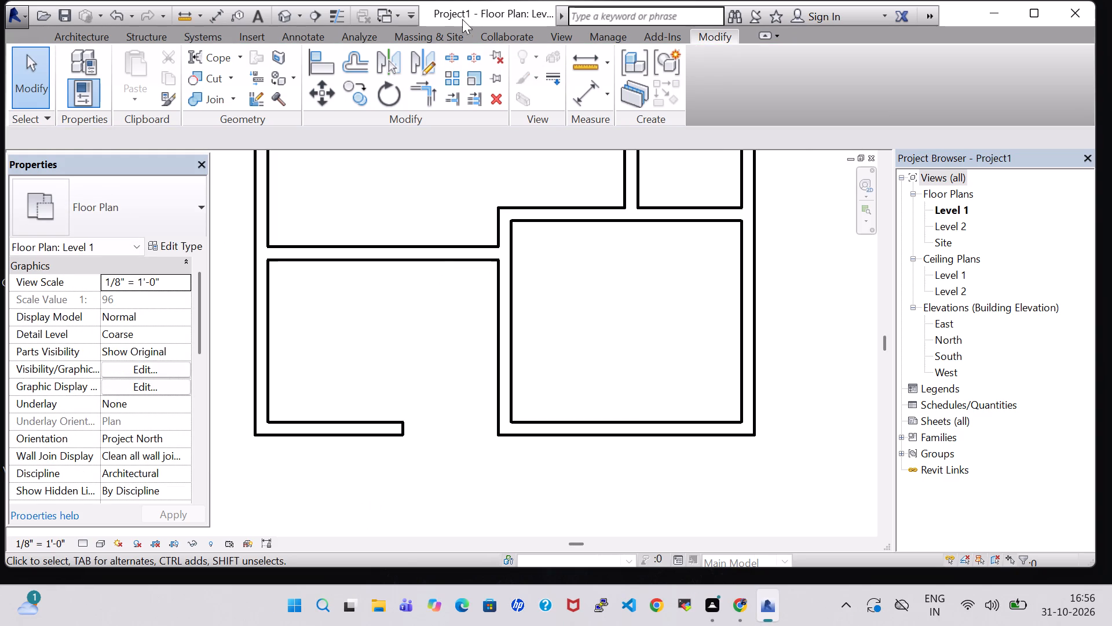
Draw a 4' 11" room separation line along the outer face of the south wall to close the opening.
click(104, 41)
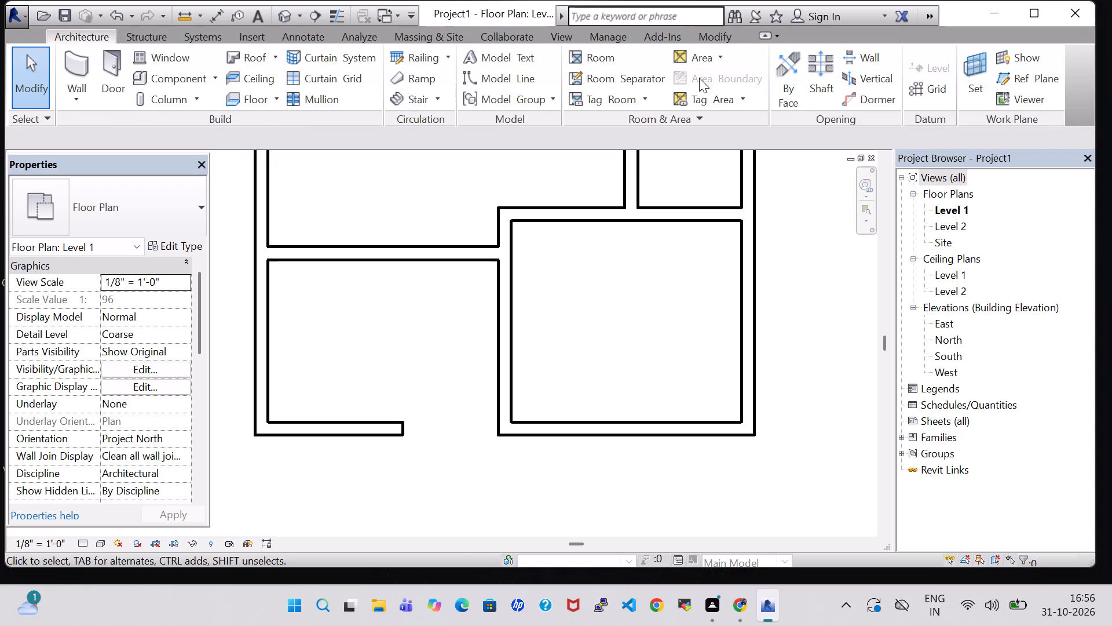
click(637, 81)
scroll(498, 474, up, 5)
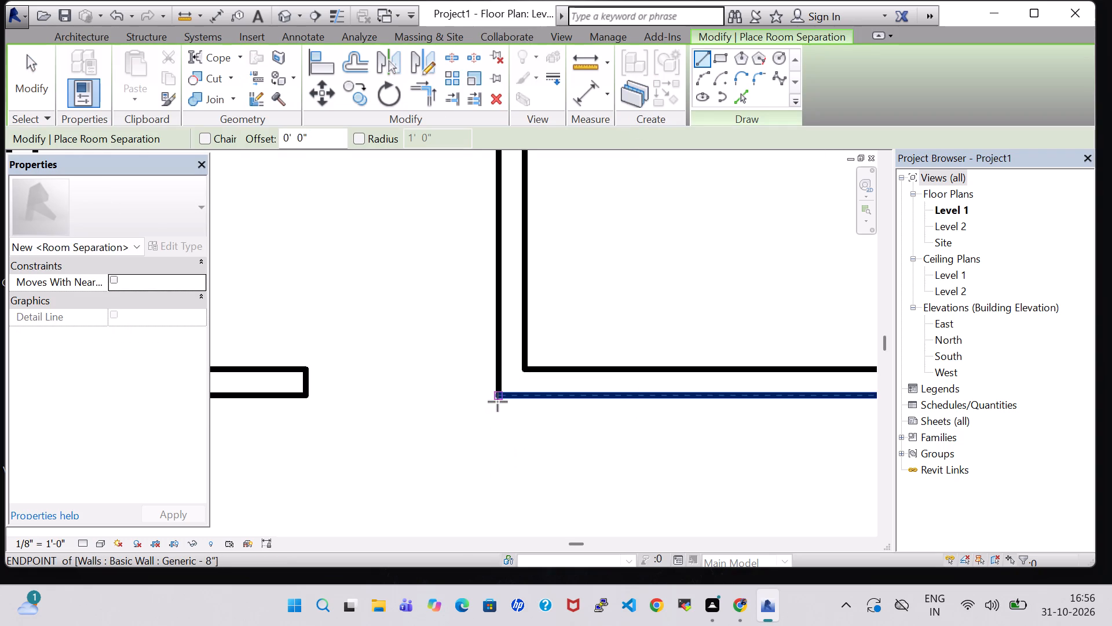
click(499, 399)
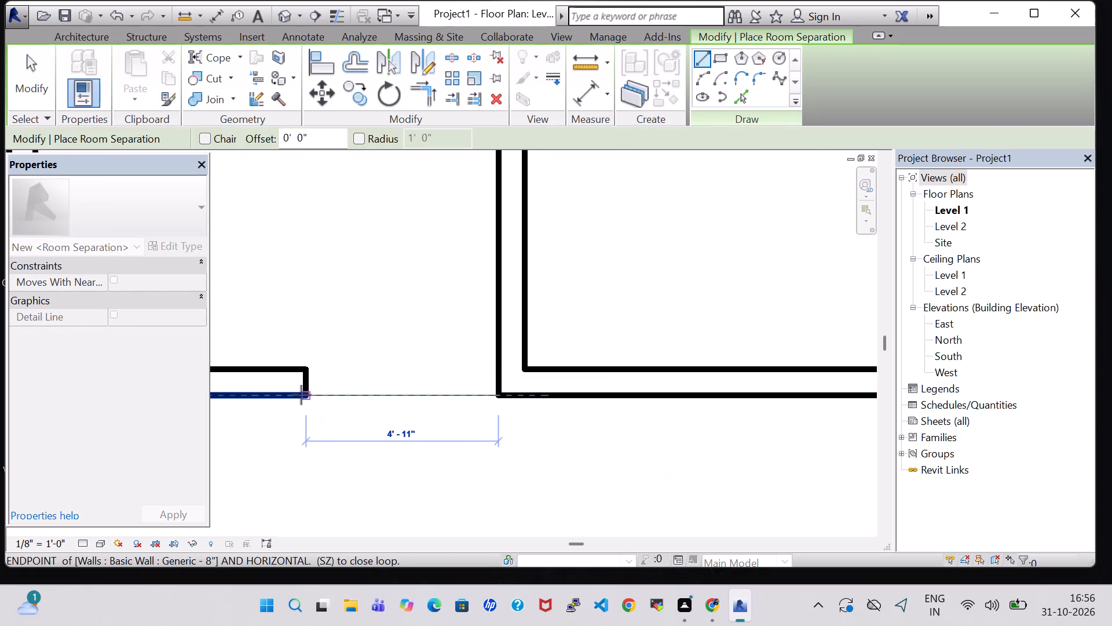
click(301, 395)
key(Escape)
key(Escape)
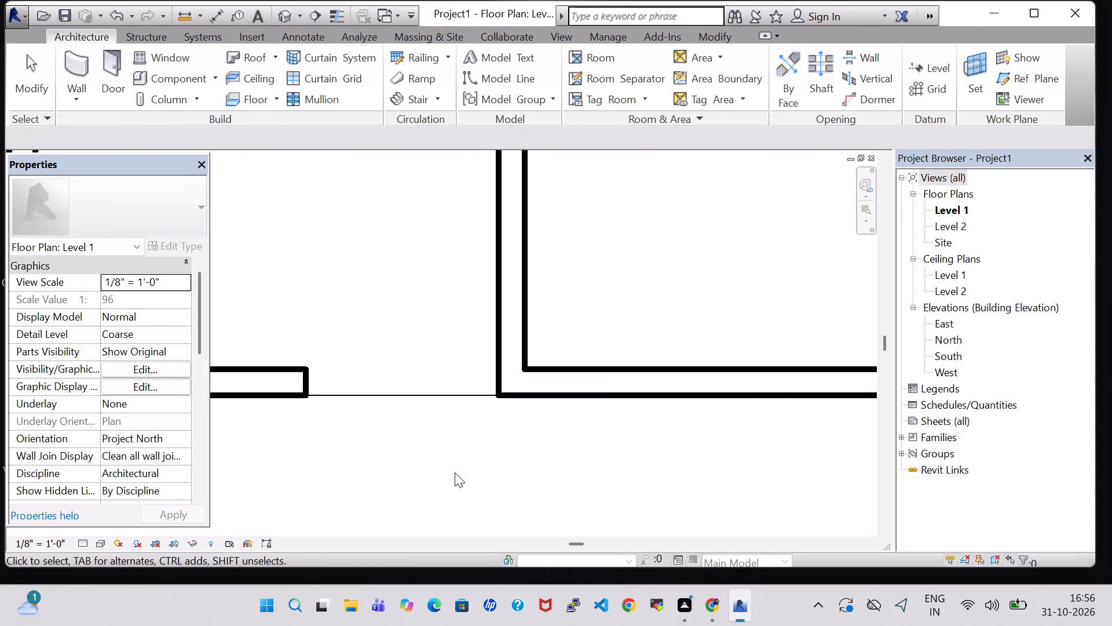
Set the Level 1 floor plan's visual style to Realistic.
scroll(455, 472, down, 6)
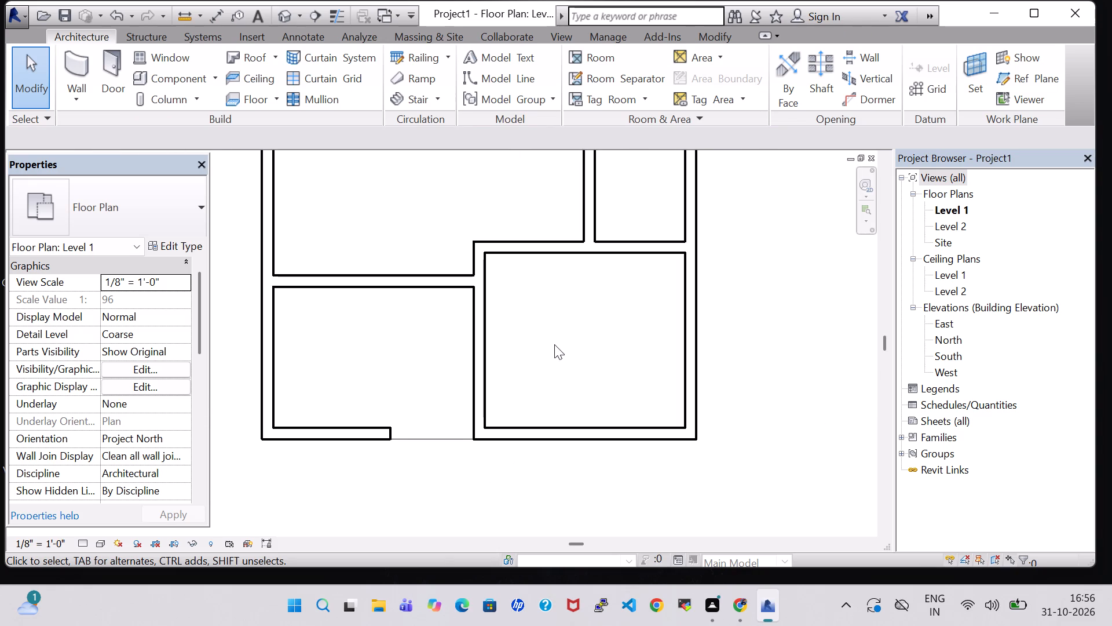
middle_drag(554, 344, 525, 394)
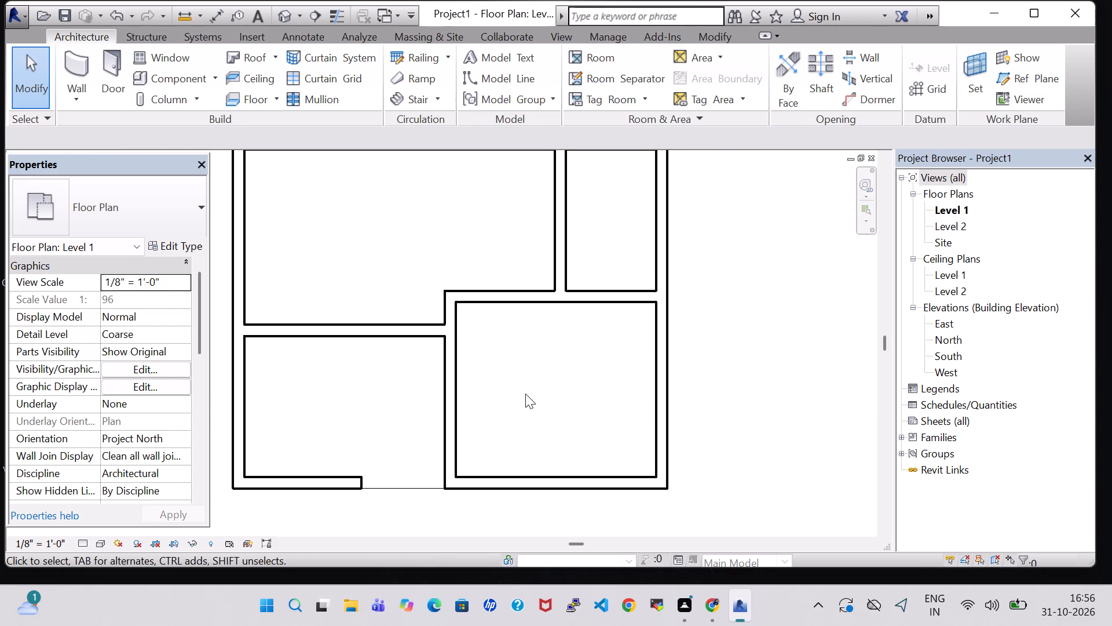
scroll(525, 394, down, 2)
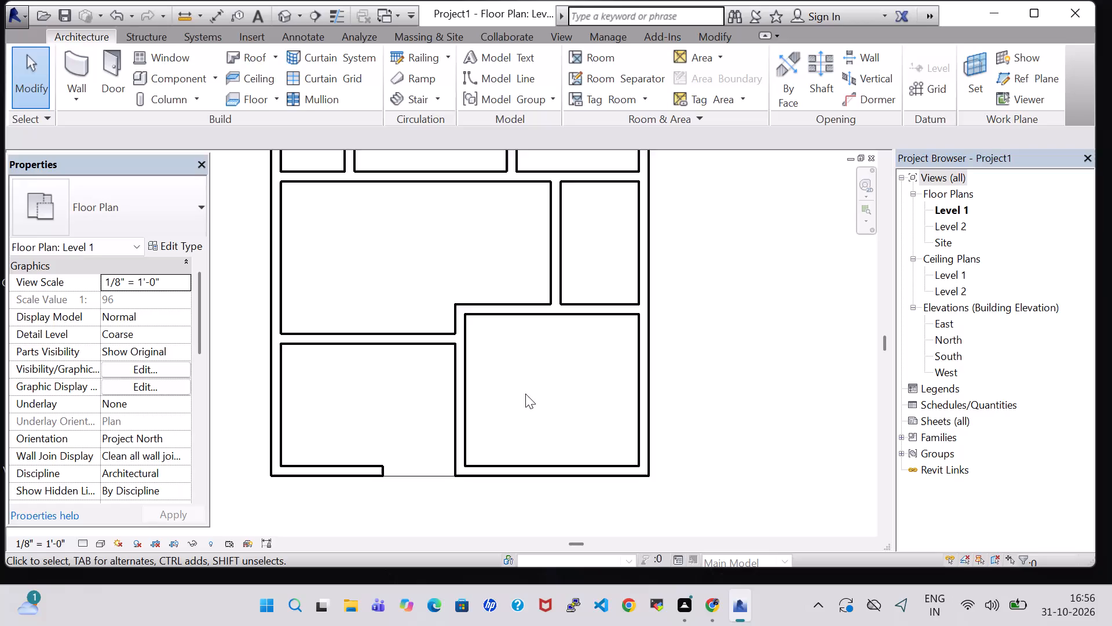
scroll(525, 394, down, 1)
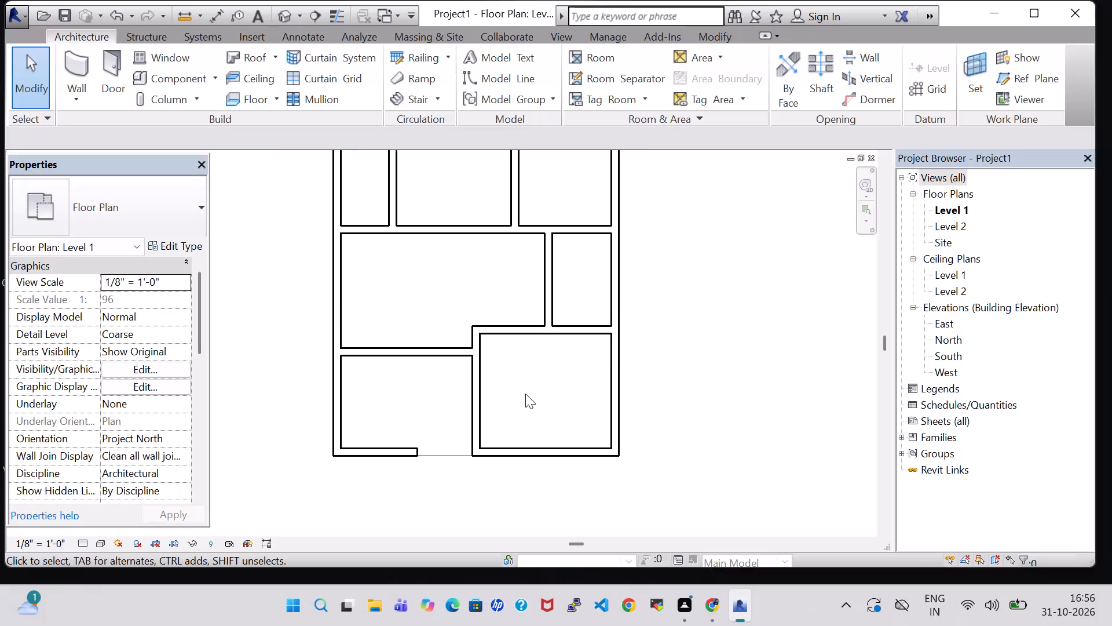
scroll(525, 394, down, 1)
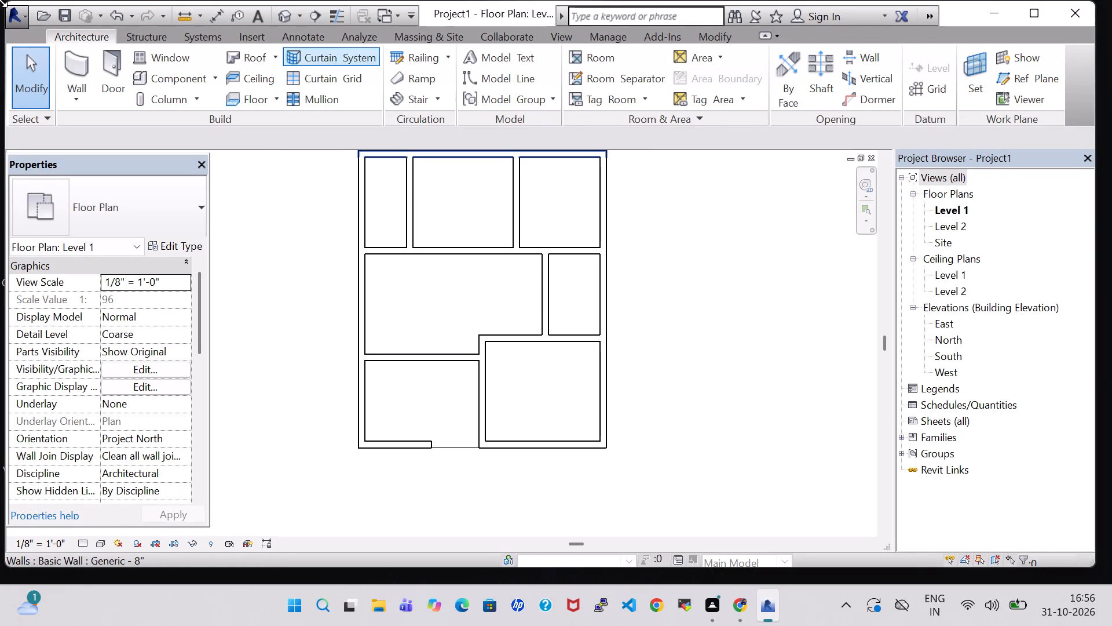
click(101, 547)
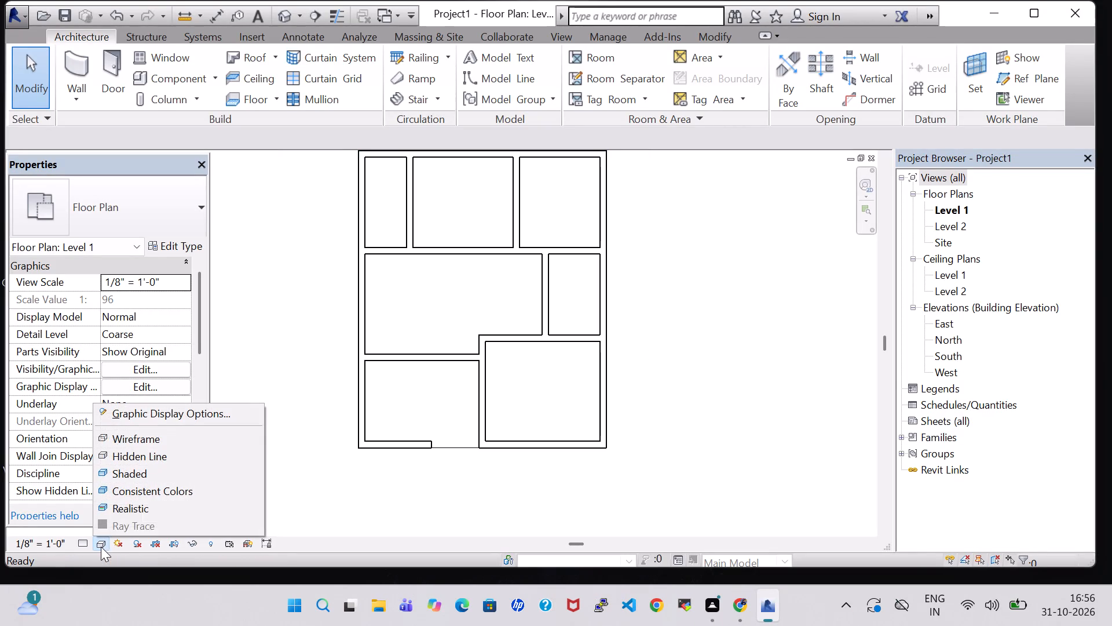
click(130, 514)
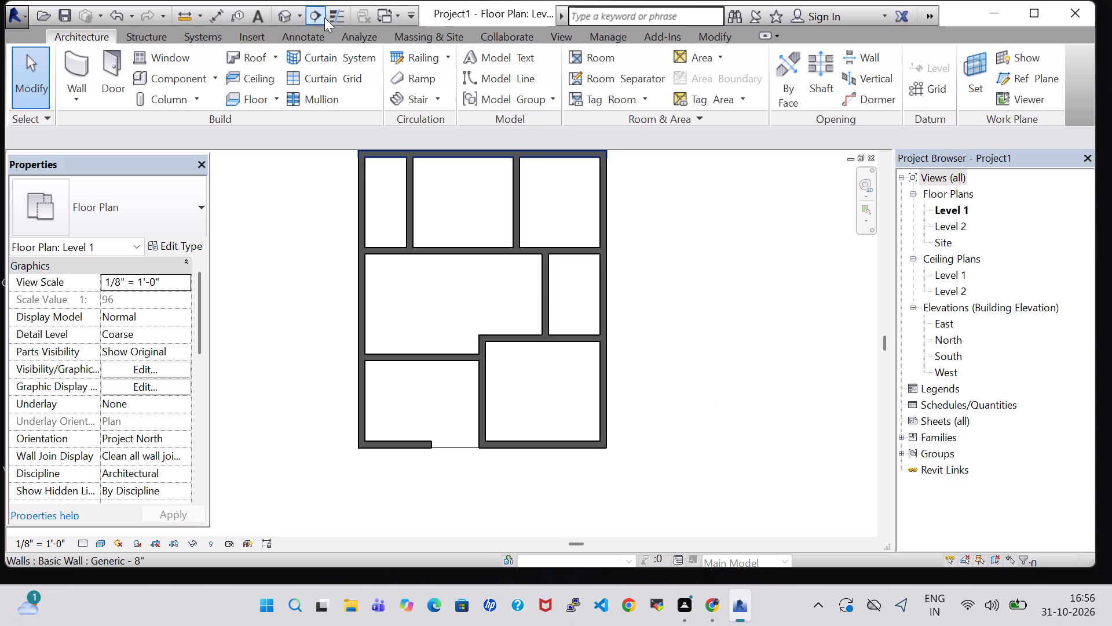
Open the default 3D view and set its visual style to Realistic.
click(281, 22)
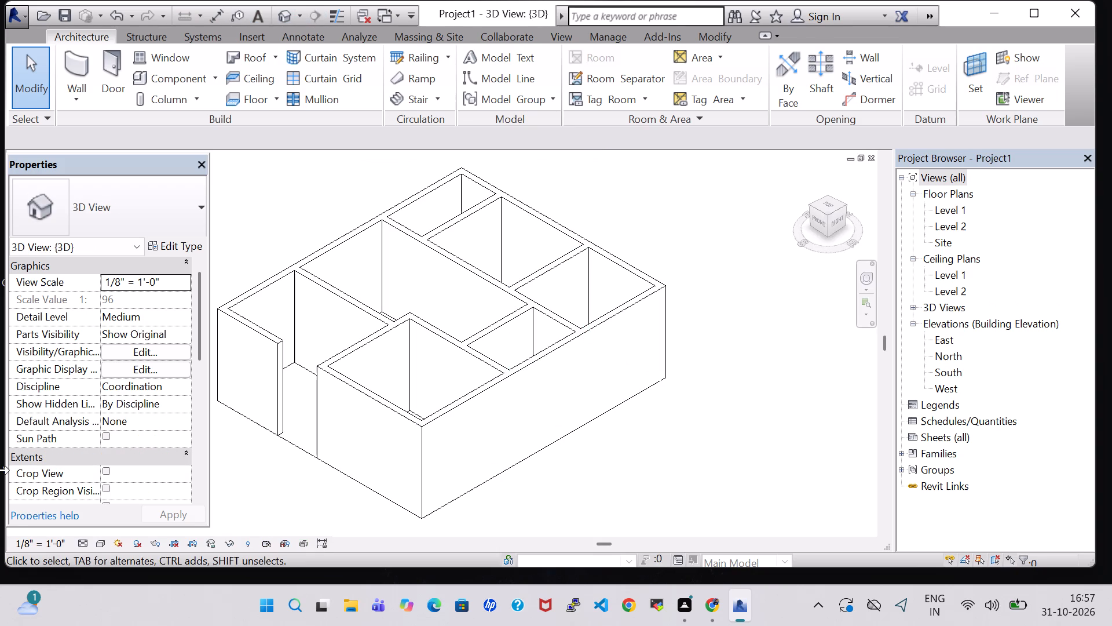
click(104, 544)
click(128, 513)
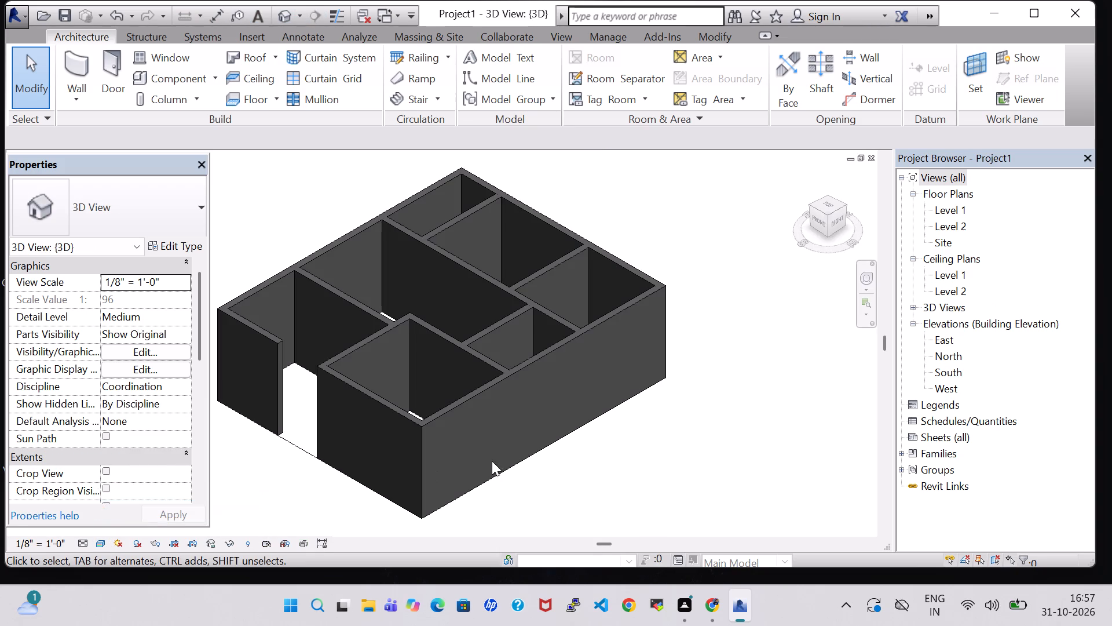
shift+middle_drag(564, 478, 654, 399)
Return to the Level 1 floor plan and set its visual style to Wireframe.
double_click(955, 206)
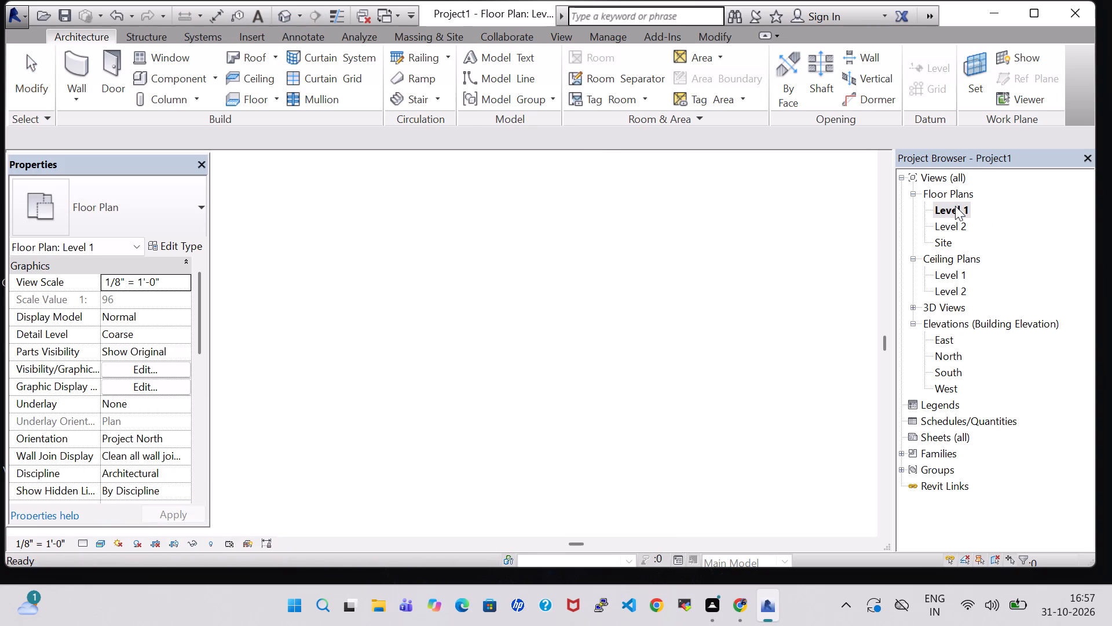
scroll(527, 268, down, 1)
middle_drag(650, 257, 674, 313)
scroll(674, 313, up, 1)
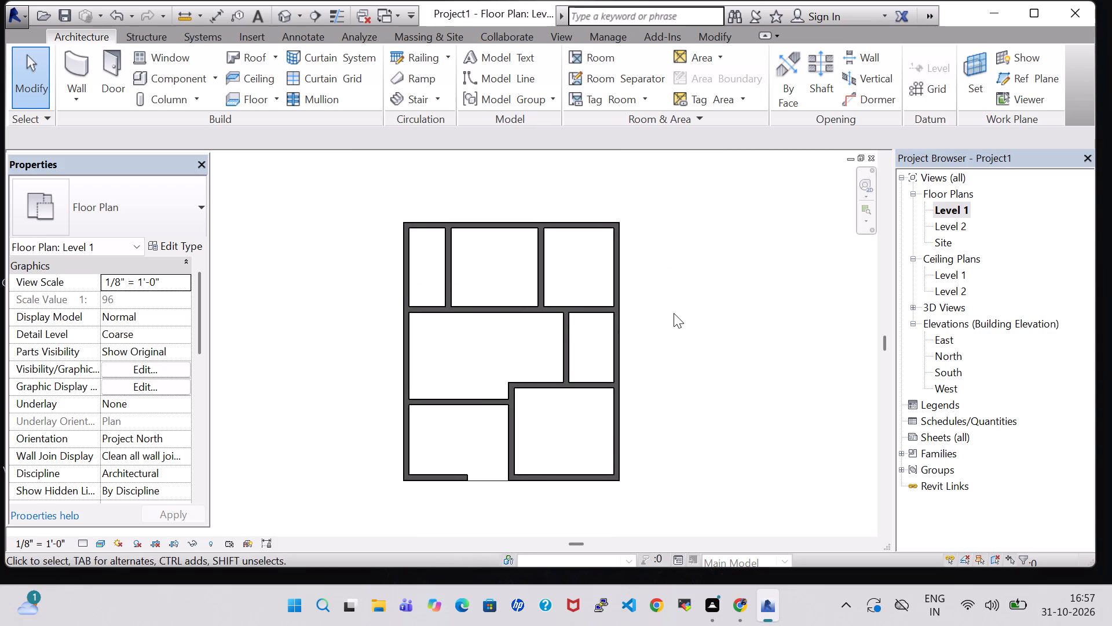
middle_click(674, 330)
scroll(674, 330, up, 2)
middle_drag(674, 330, 714, 315)
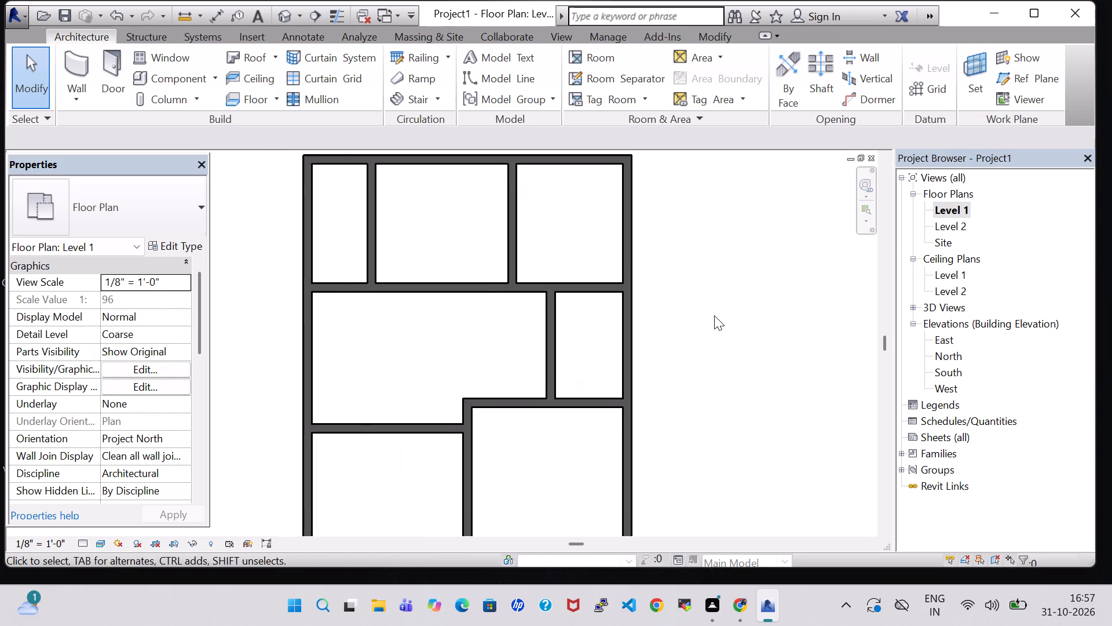
scroll(714, 315, down, 1)
middle_drag(714, 315, 714, 307)
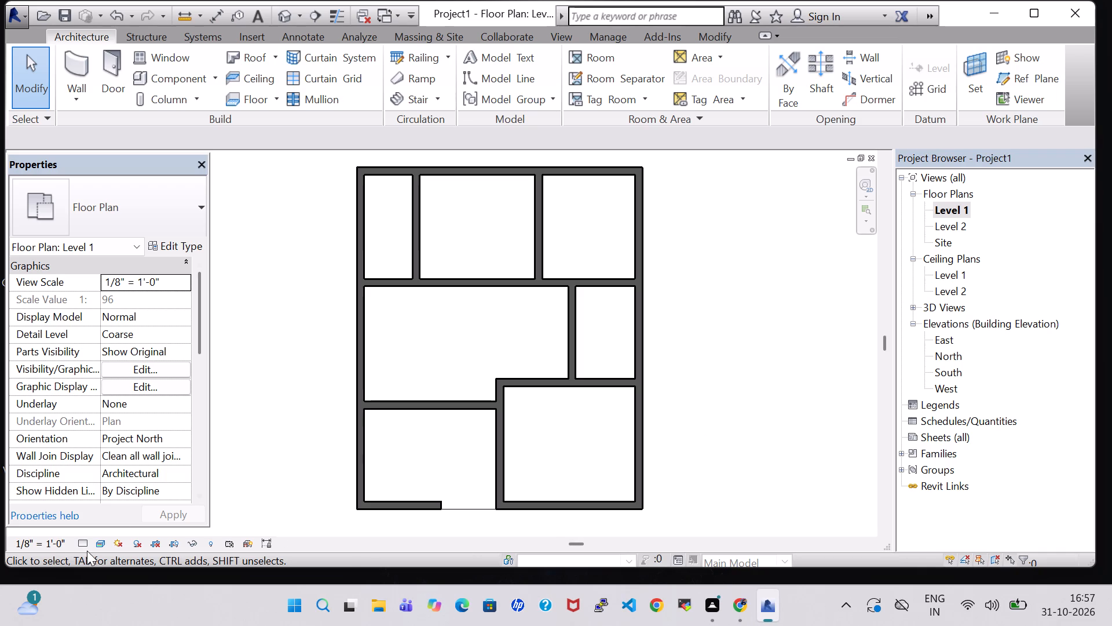
click(101, 543)
click(126, 446)
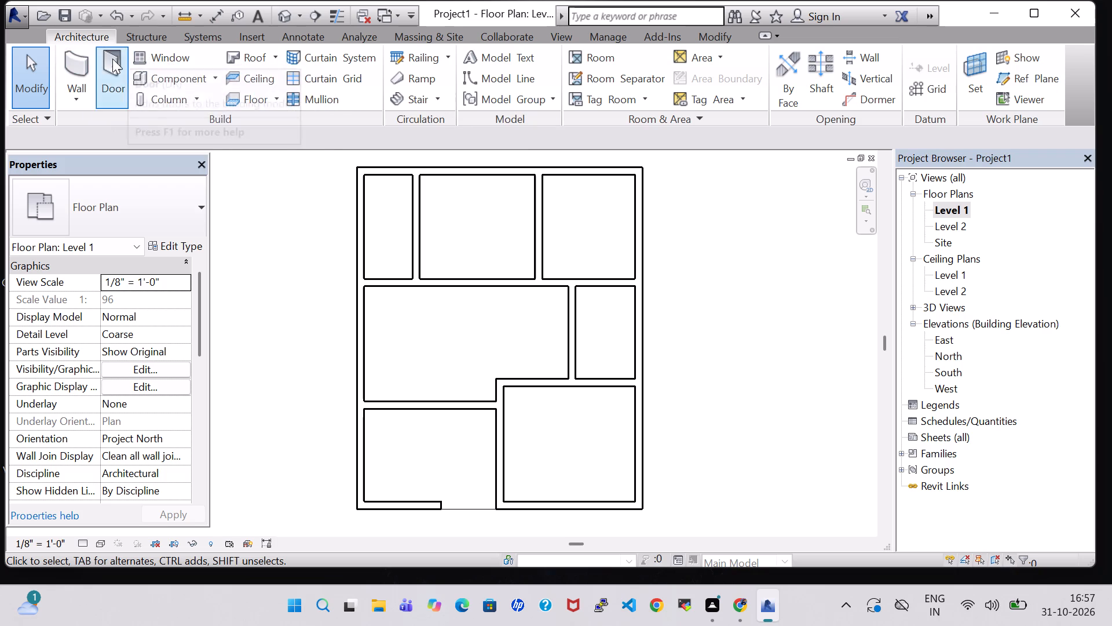
Draw a Generic - 8" partition wall across the narrow northwest room, about 4' 2" south of the north wall.
click(82, 59)
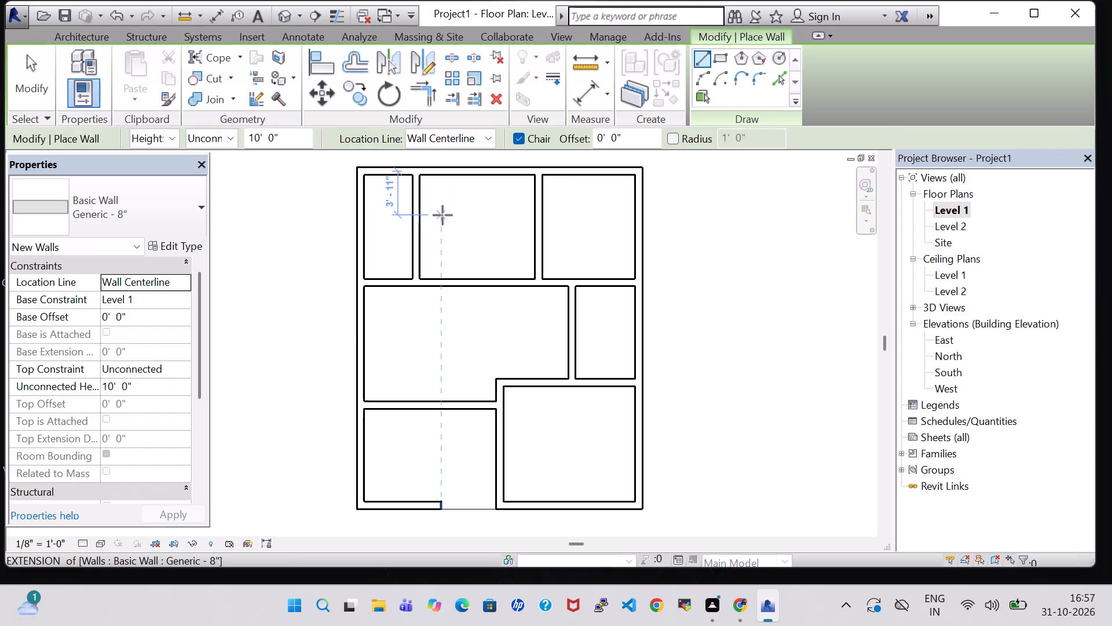
scroll(442, 215, up, 3)
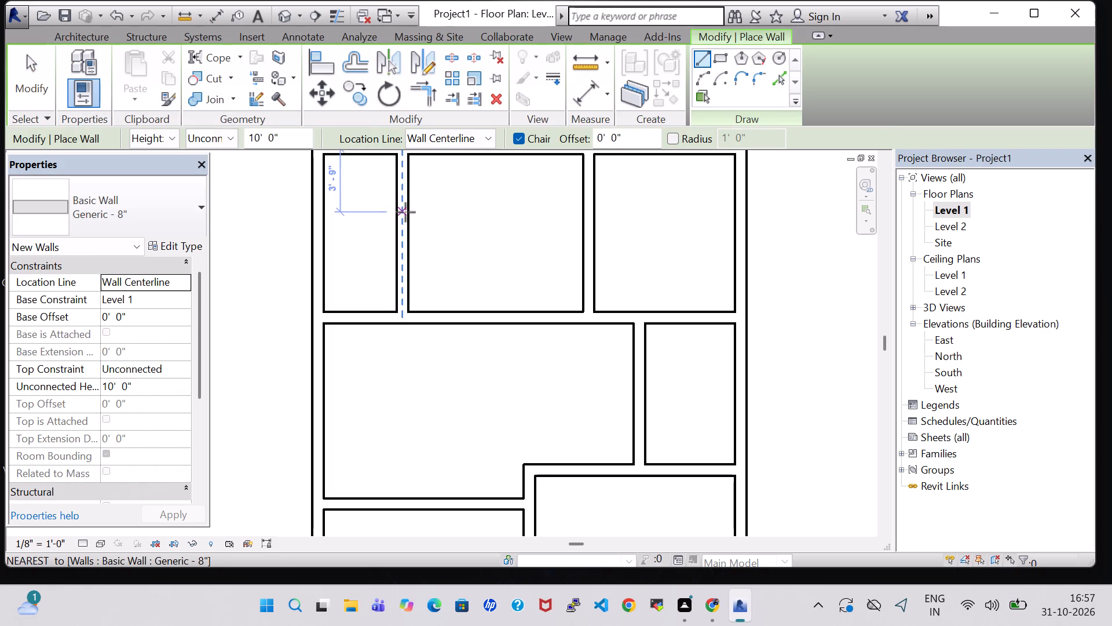
click(404, 219)
click(315, 217)
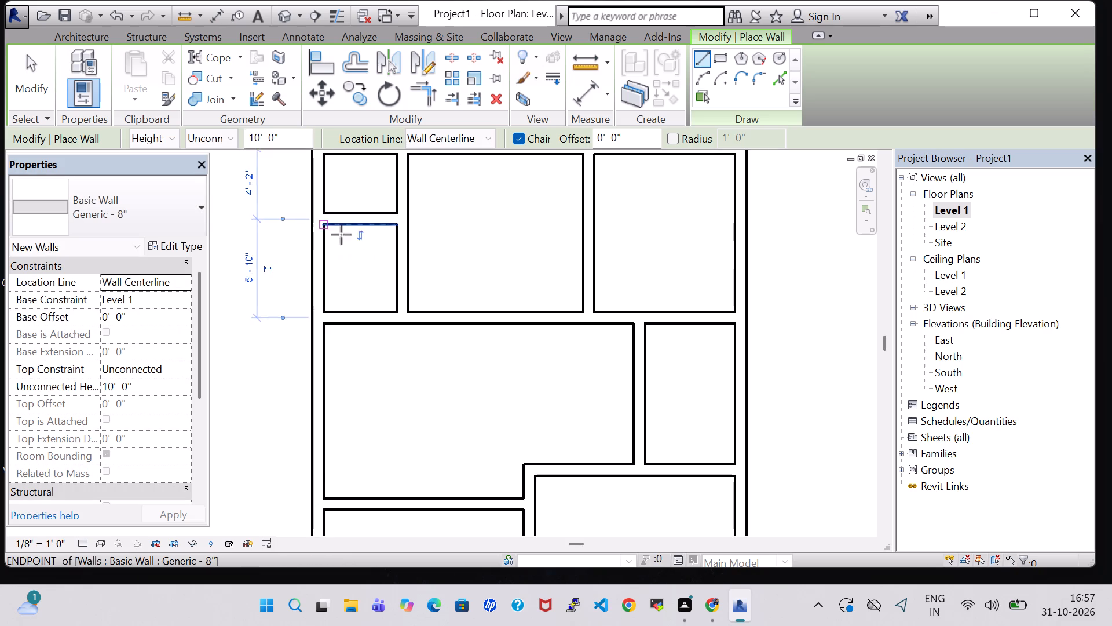
scroll(347, 250, down, 2)
key(Escape)
key(Escape)
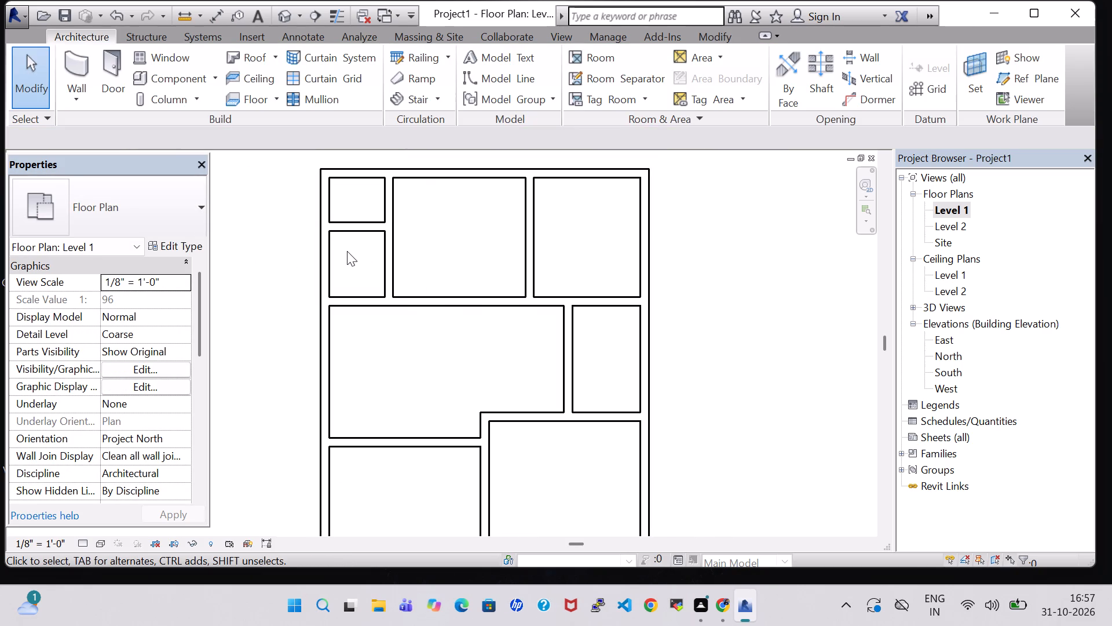
Nudge the short partition in the northwest room four increments south.
click(356, 229)
key(Down)
key(Down)
key(Down)
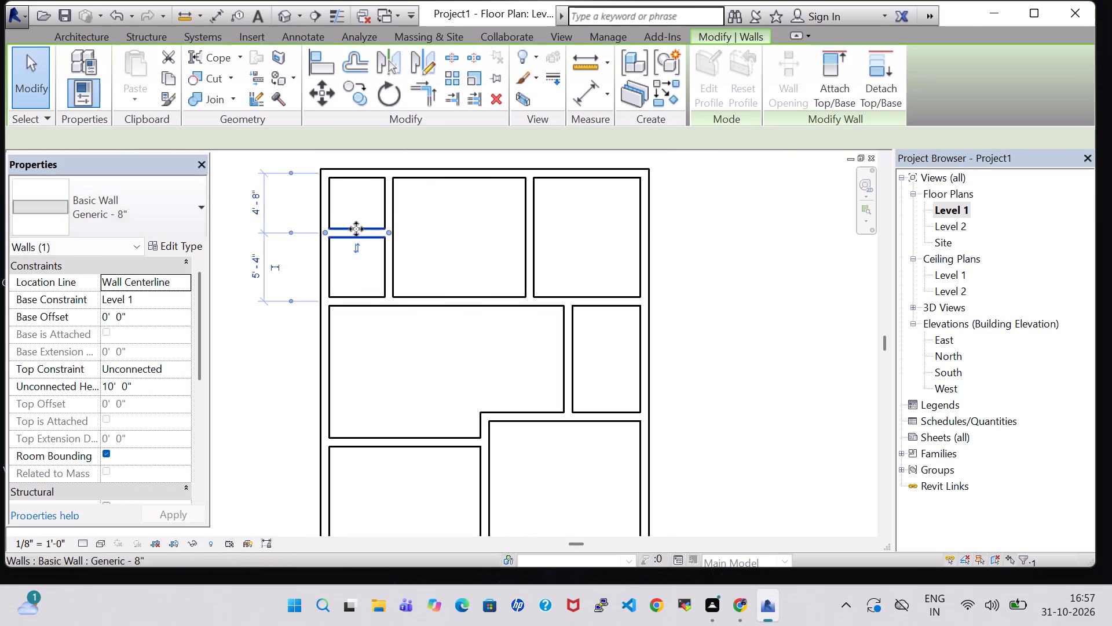
key(Down)
click(718, 271)
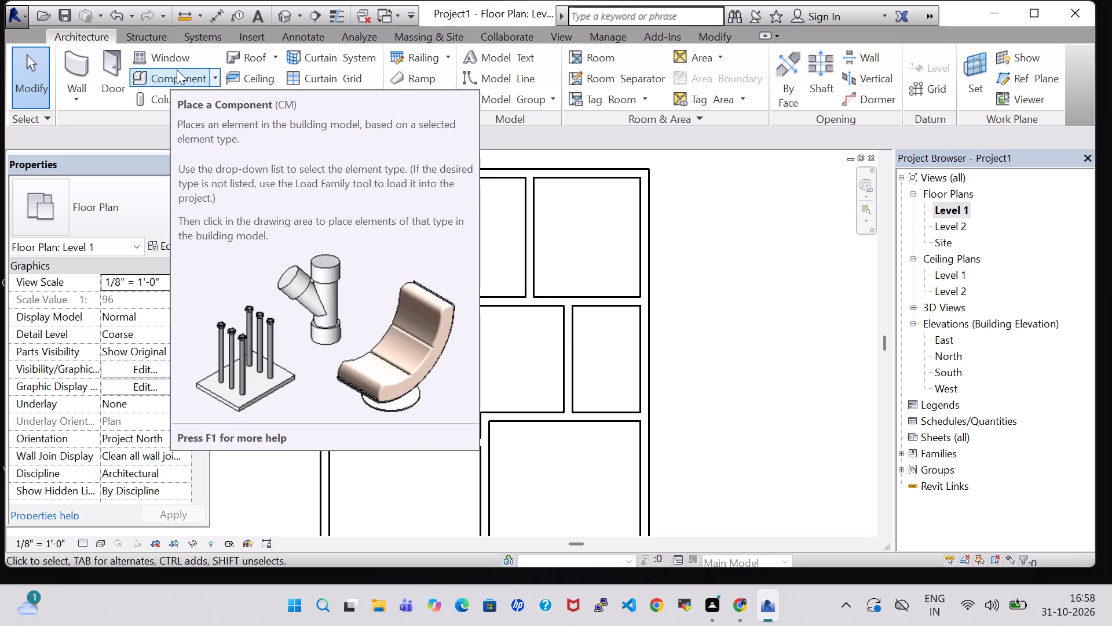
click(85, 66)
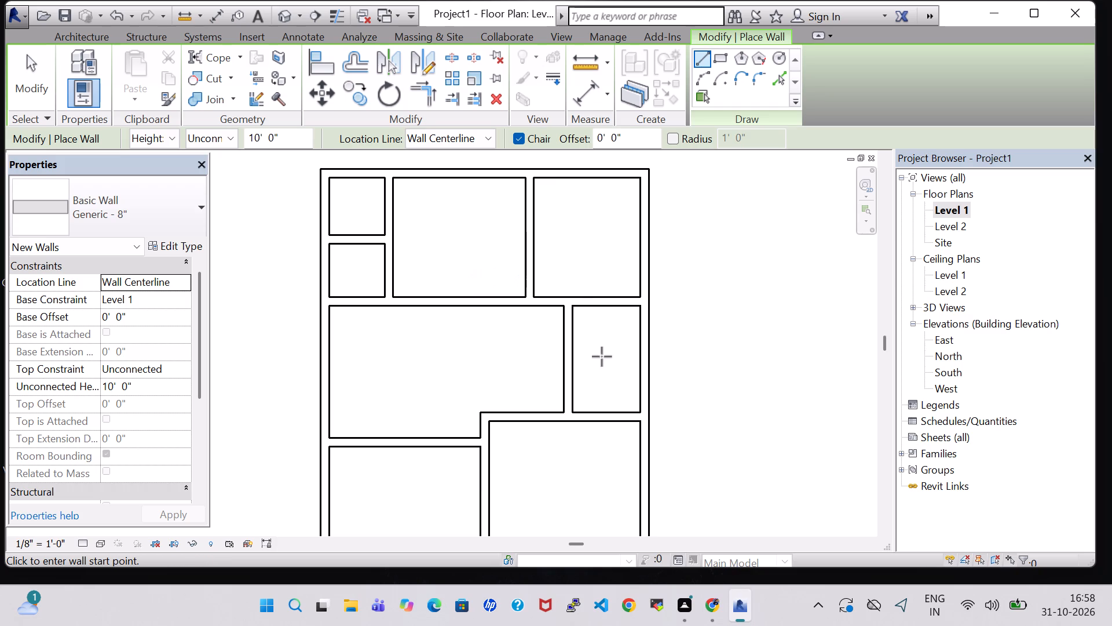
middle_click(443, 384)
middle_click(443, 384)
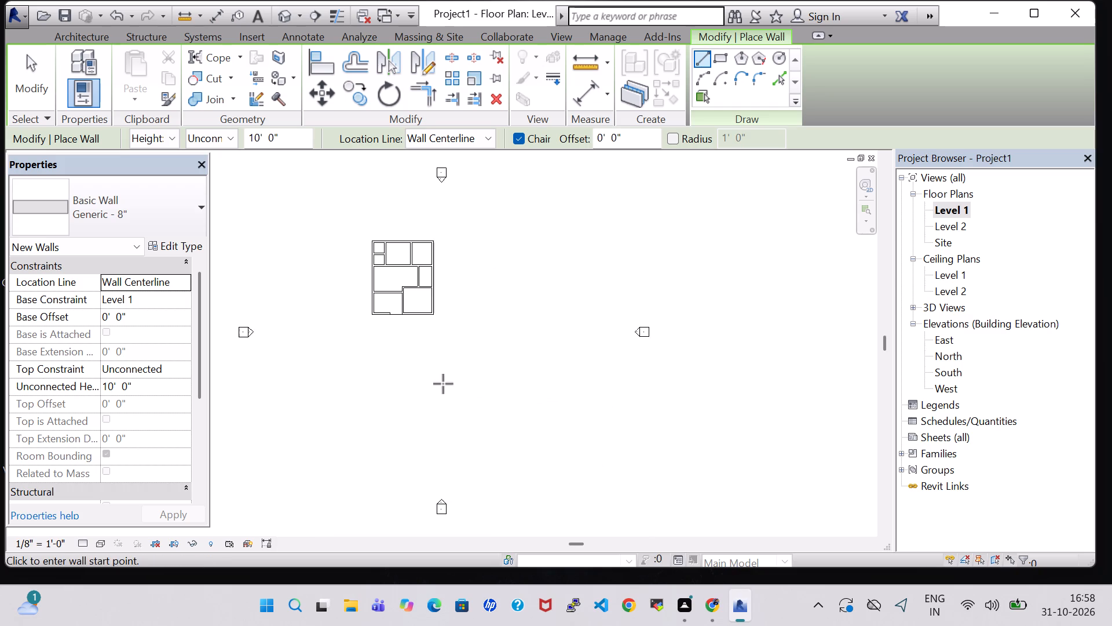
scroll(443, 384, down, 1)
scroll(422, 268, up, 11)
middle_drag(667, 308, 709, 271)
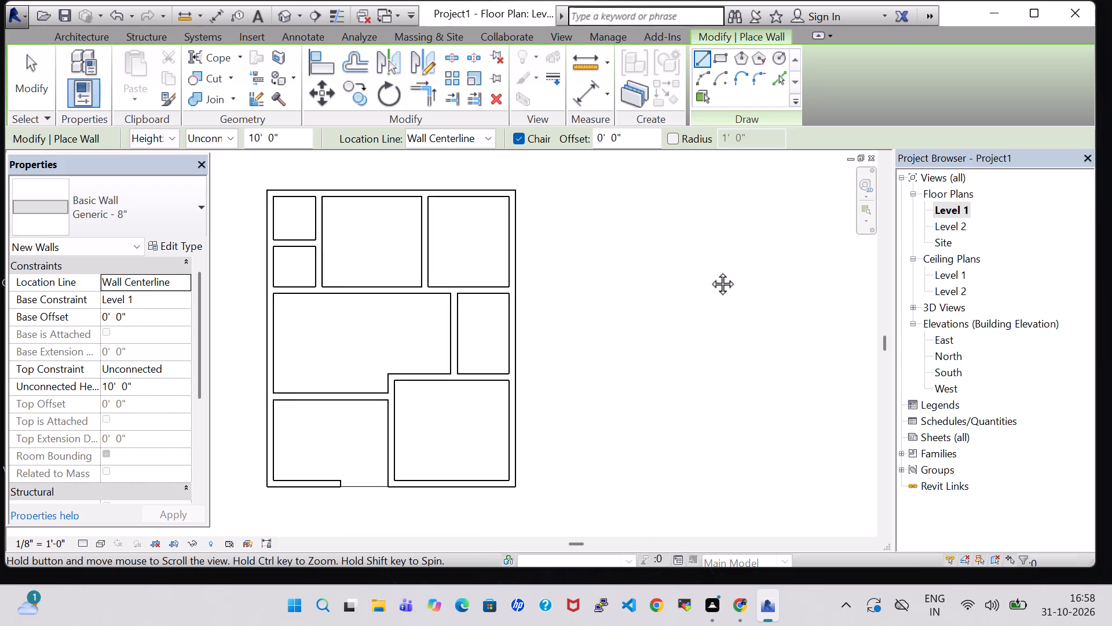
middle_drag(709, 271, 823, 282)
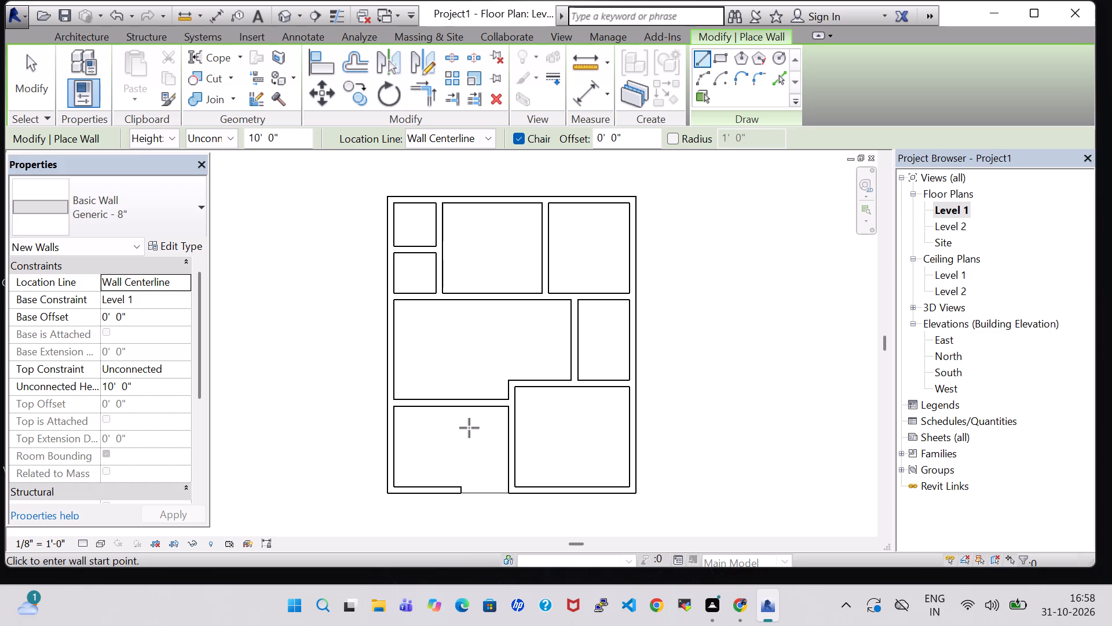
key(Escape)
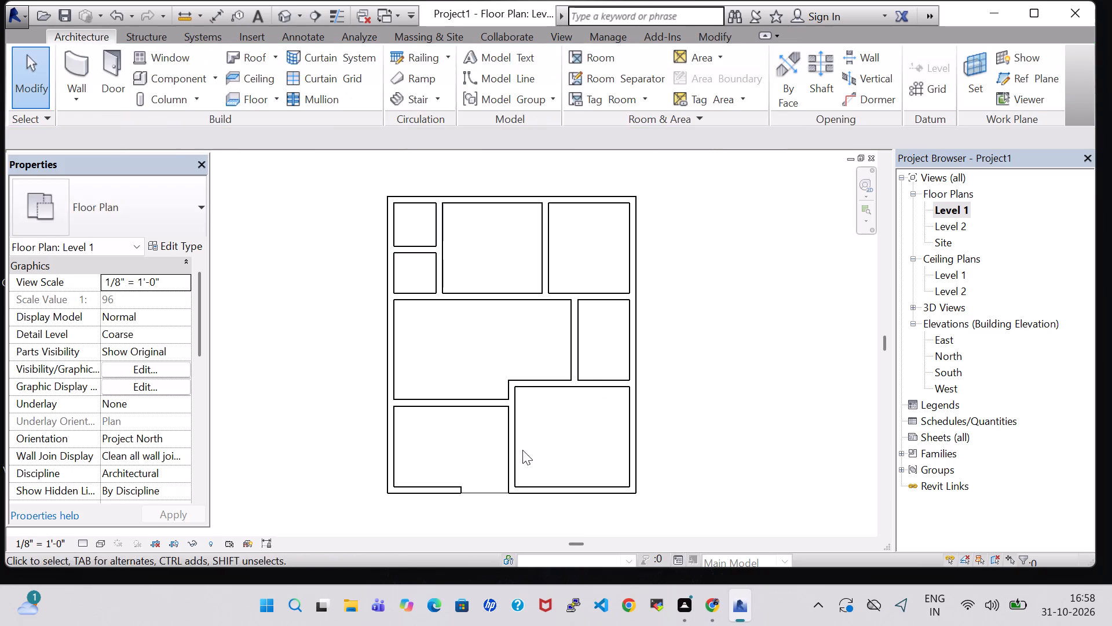
Duplicate the Generic - 8" type of the southeast room's north wall as a new wall type named INNER WALL.
key(Escape)
click(512, 448)
click(749, 383)
click(539, 380)
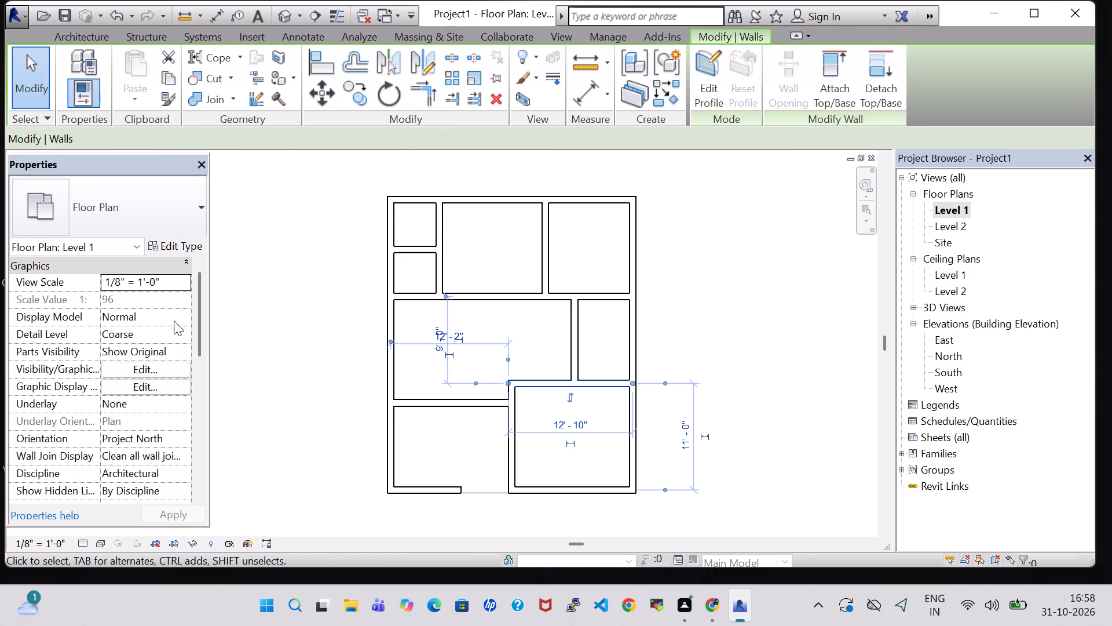
click(163, 250)
click(649, 125)
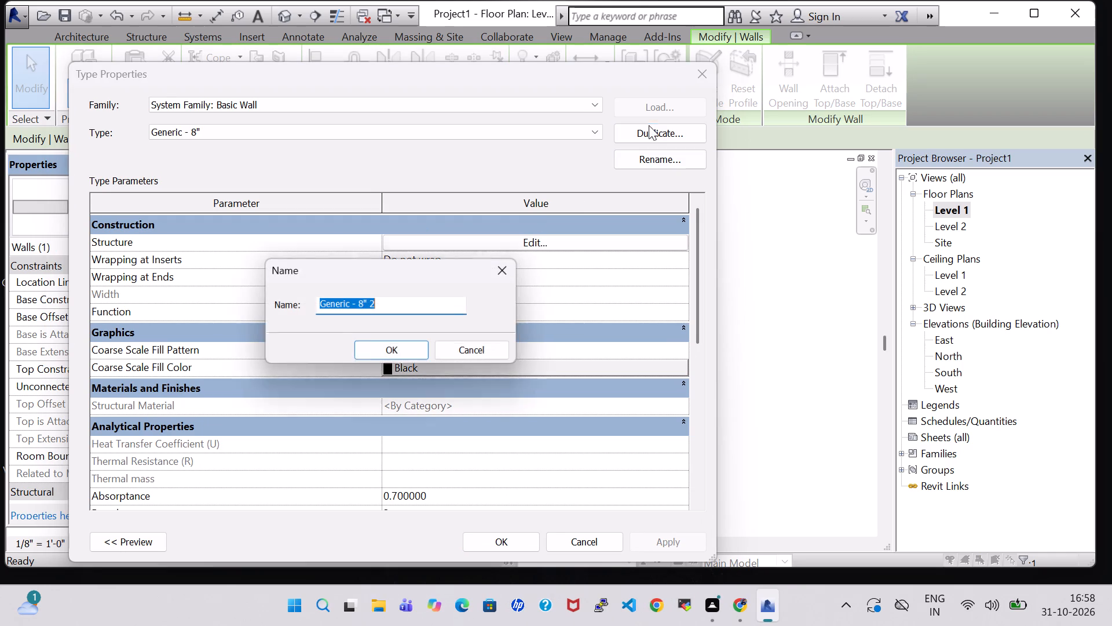
key(BackSpace)
text(INNER WALL)
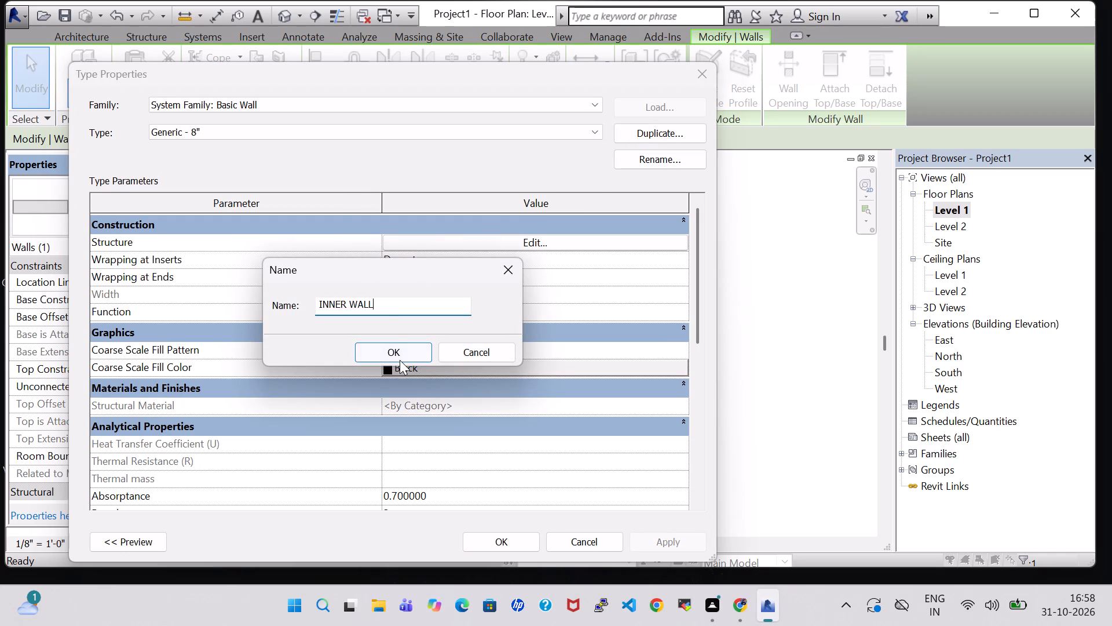
click(400, 354)
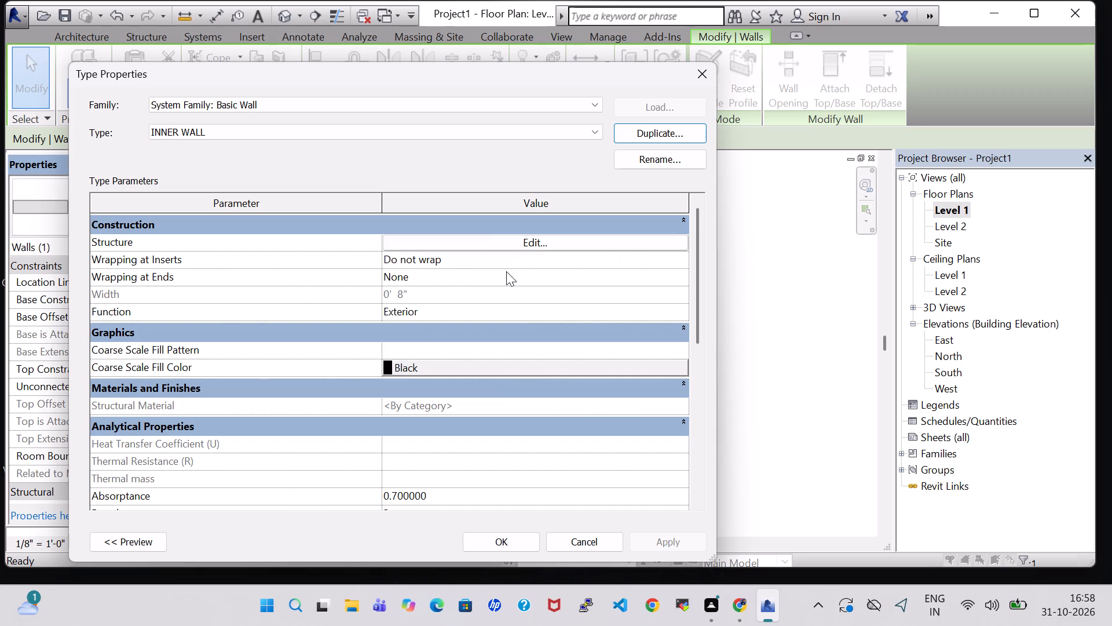
Set the structure layer thickness of the INNER WALL type to 6" and apply the type to the selected wall.
click(522, 243)
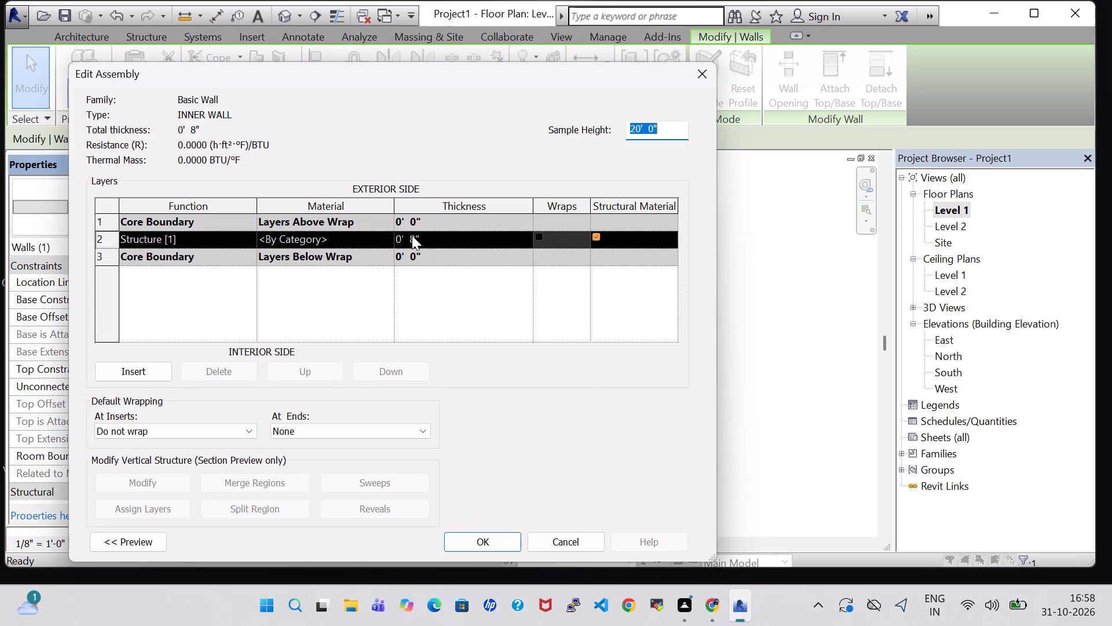
click(416, 235)
key(BackSpace)
key(6)
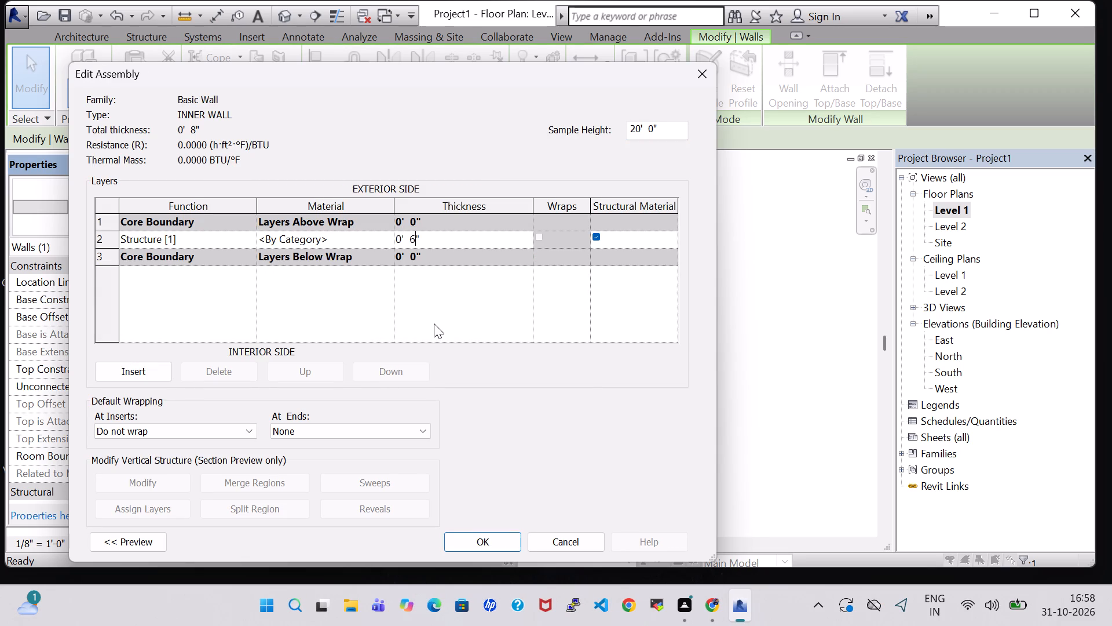
click(473, 543)
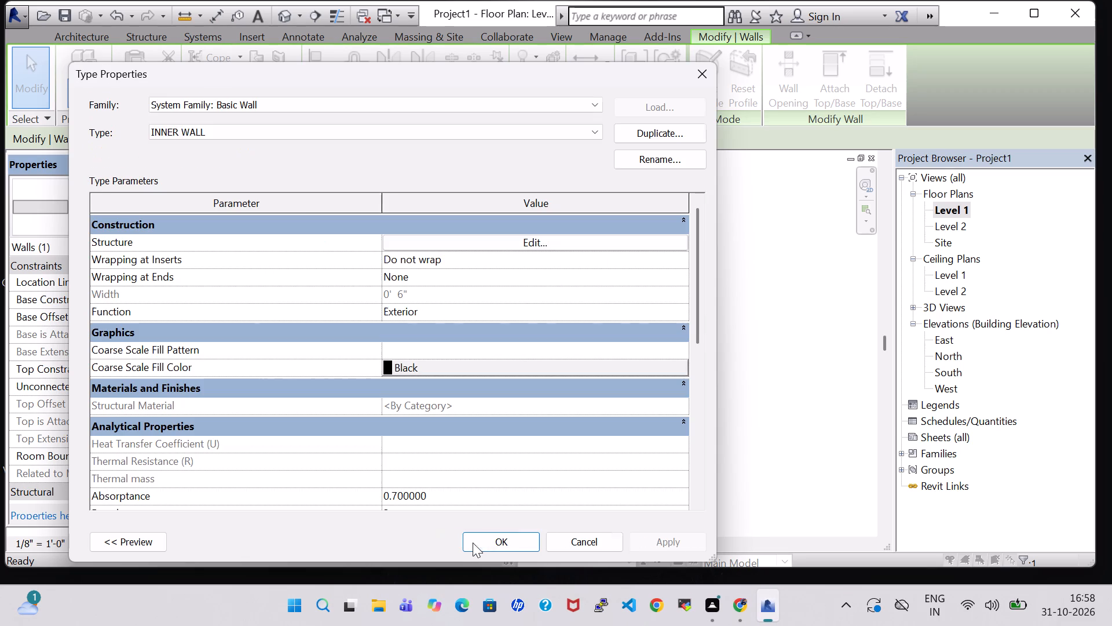
click(499, 542)
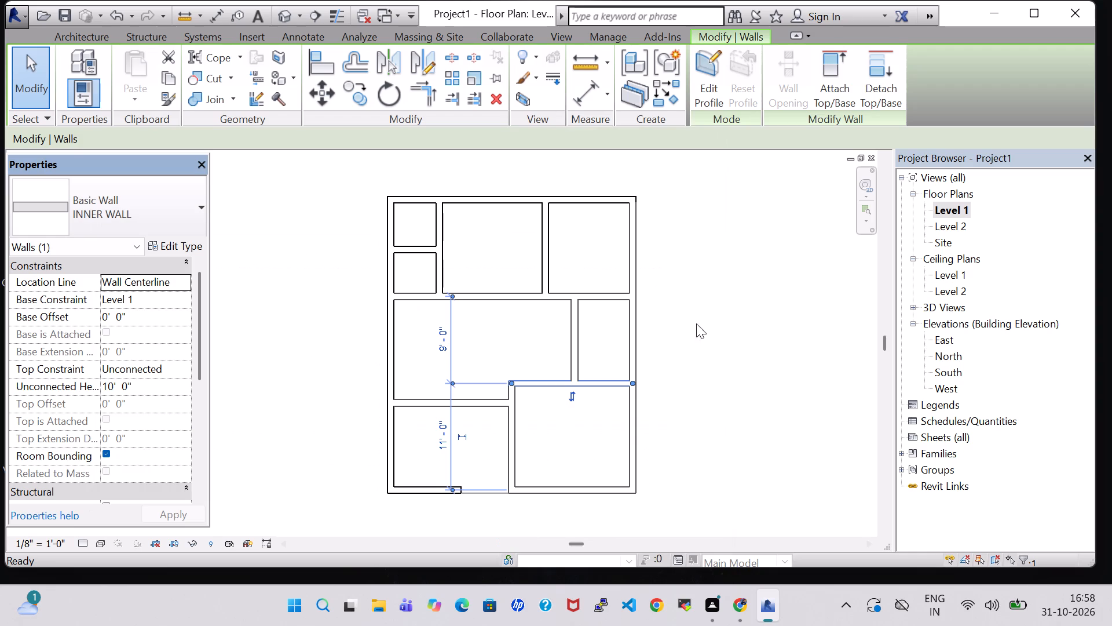
click(709, 283)
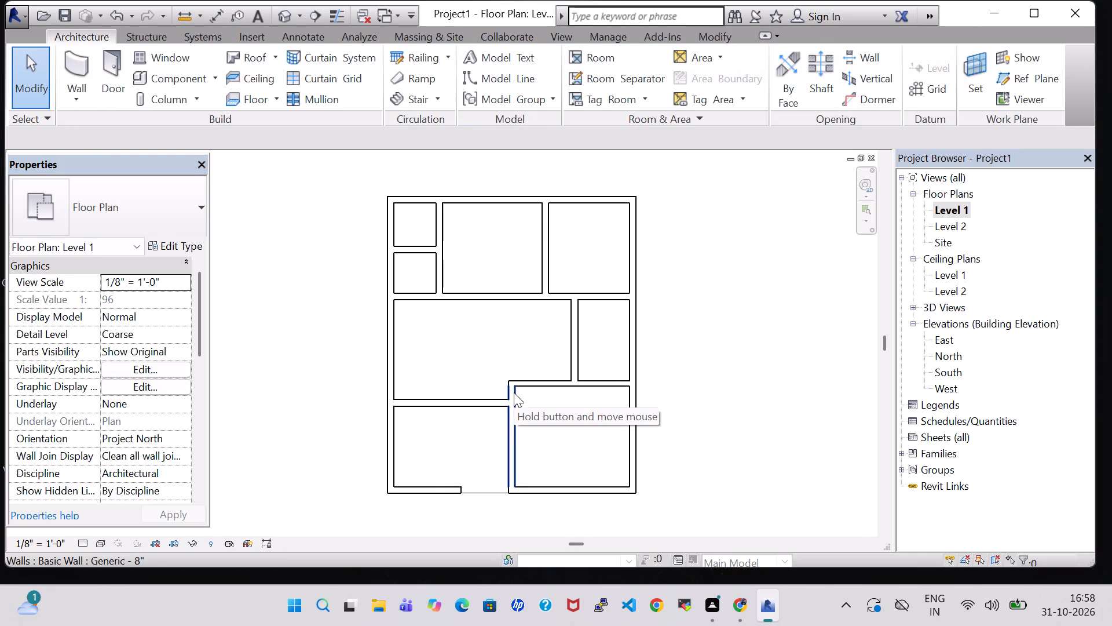
Change the full-width east-west partition and the two partitions enclosing the small northwest rooms to the INNER WALL type.
click(405, 299)
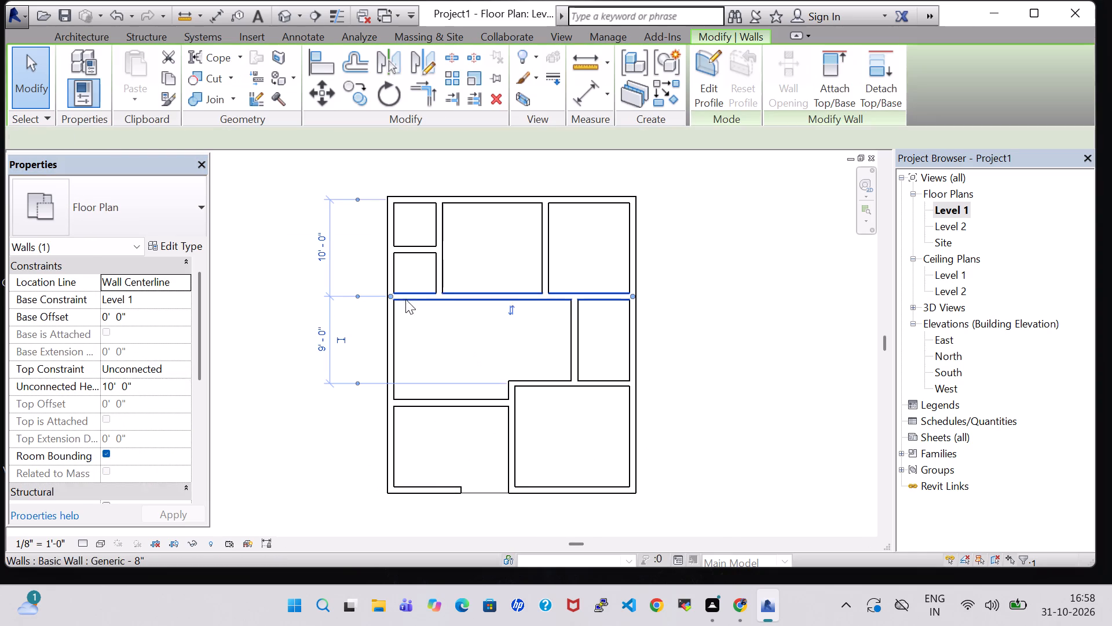
click(122, 197)
click(125, 460)
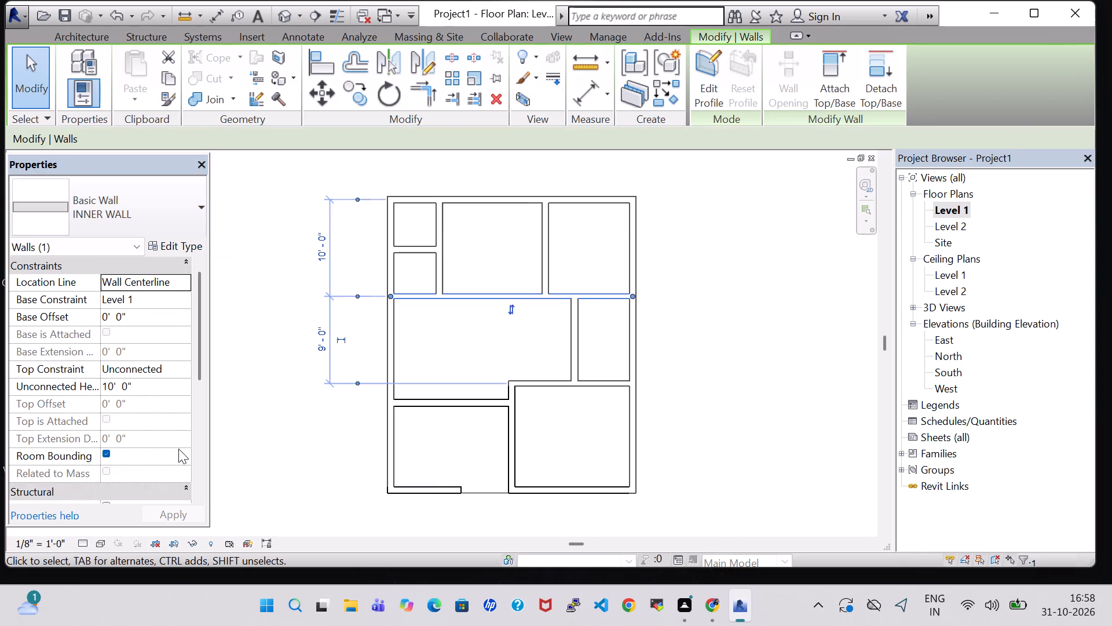
click(777, 302)
click(441, 279)
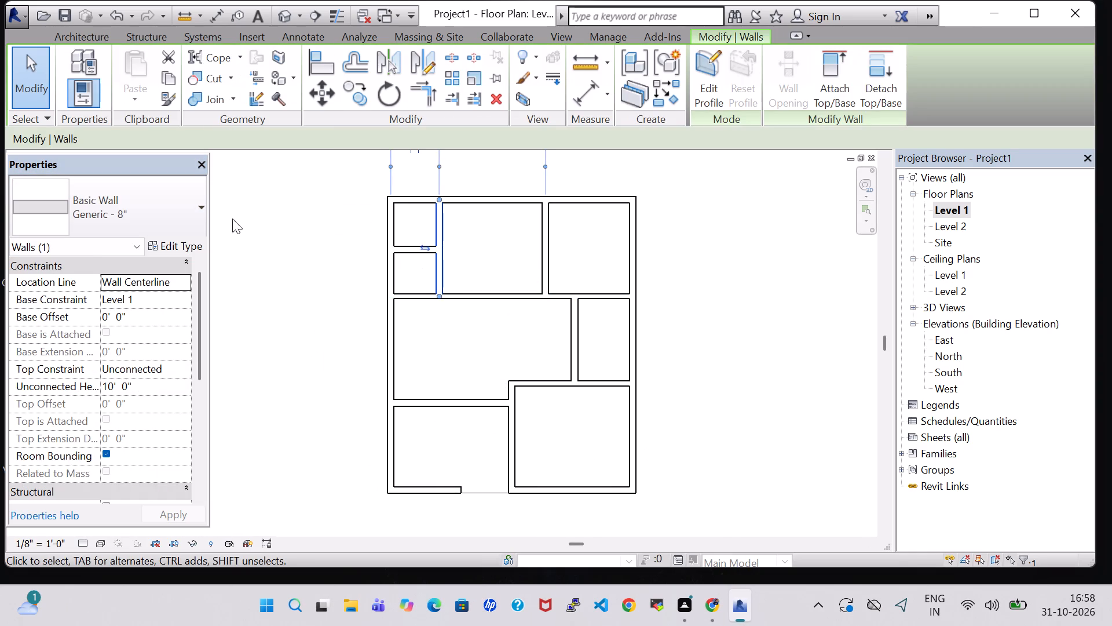
click(142, 206)
click(124, 456)
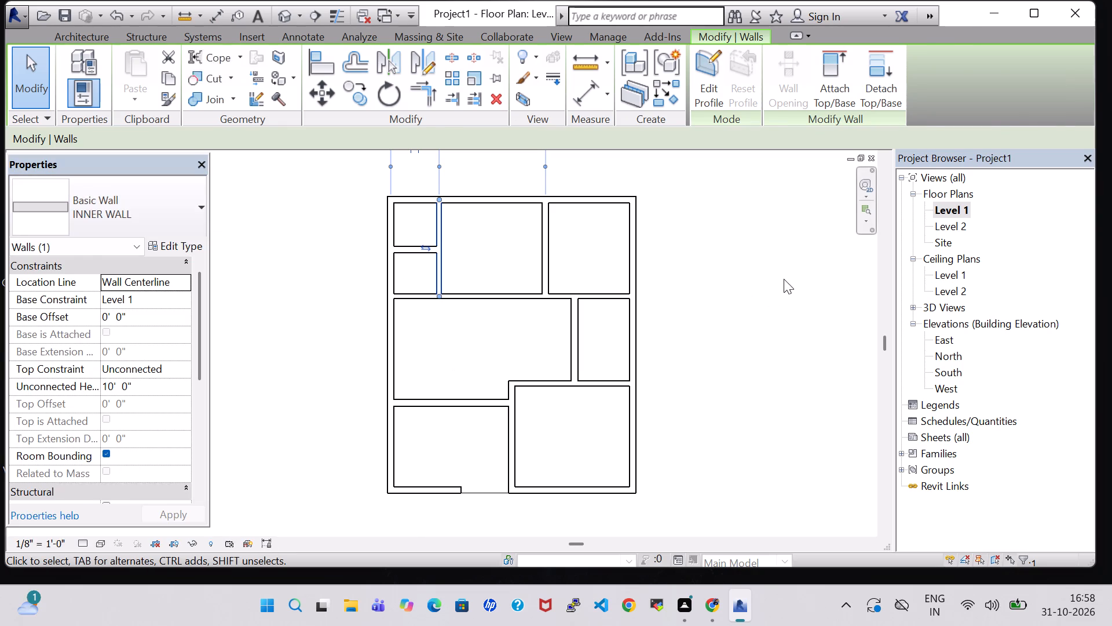
click(784, 279)
click(427, 249)
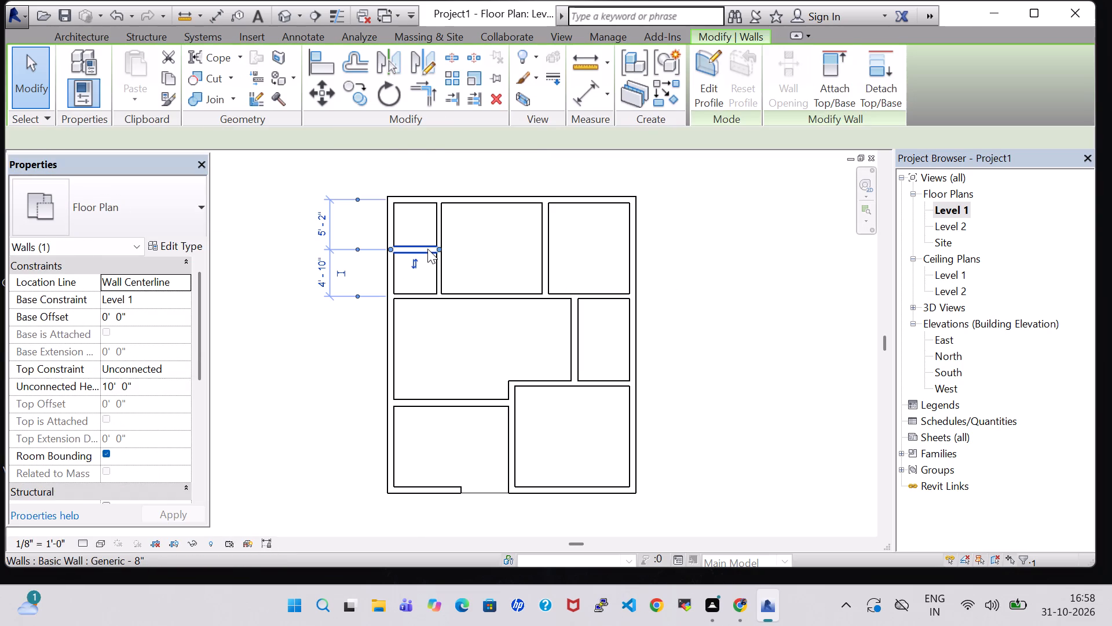
click(170, 199)
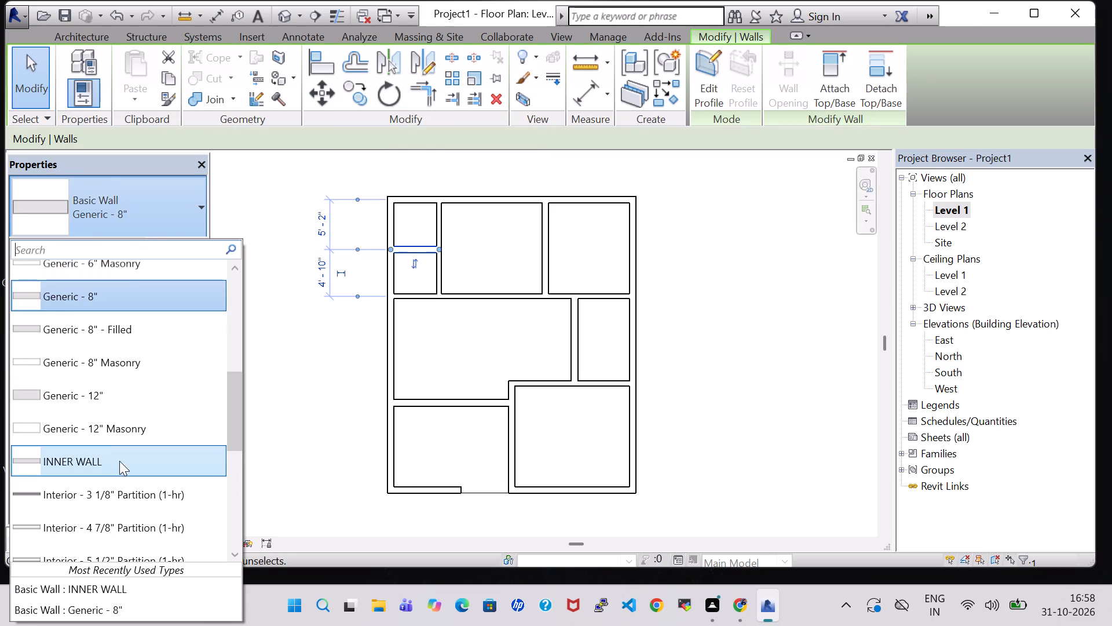
click(120, 465)
click(723, 263)
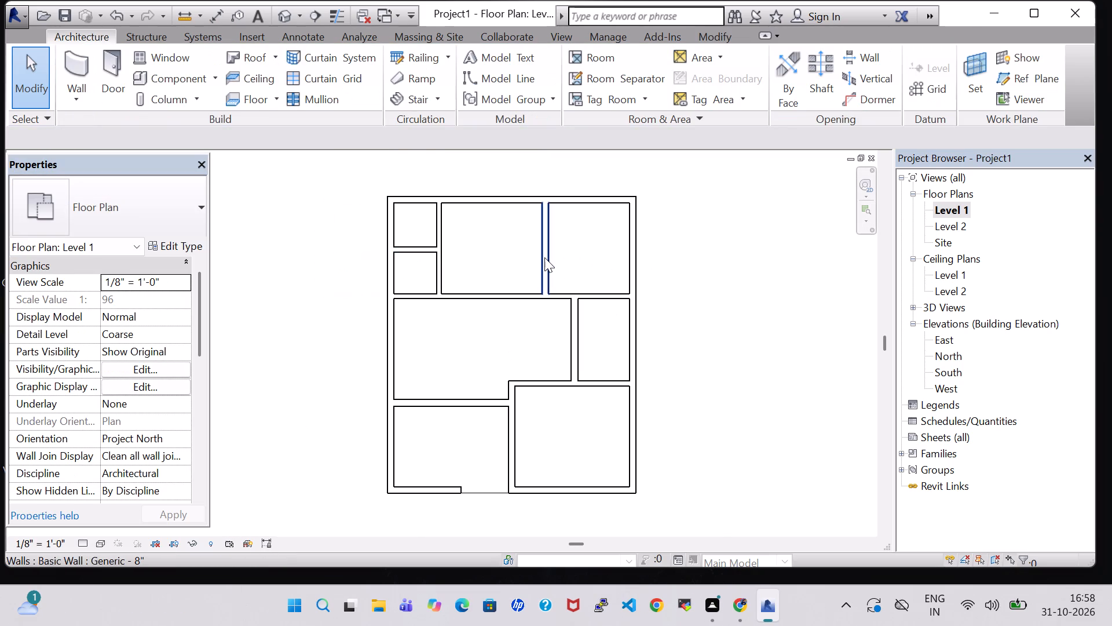
Change the northeast room's west wall and the west wall of the small east room to INNER WALL.
click(544, 257)
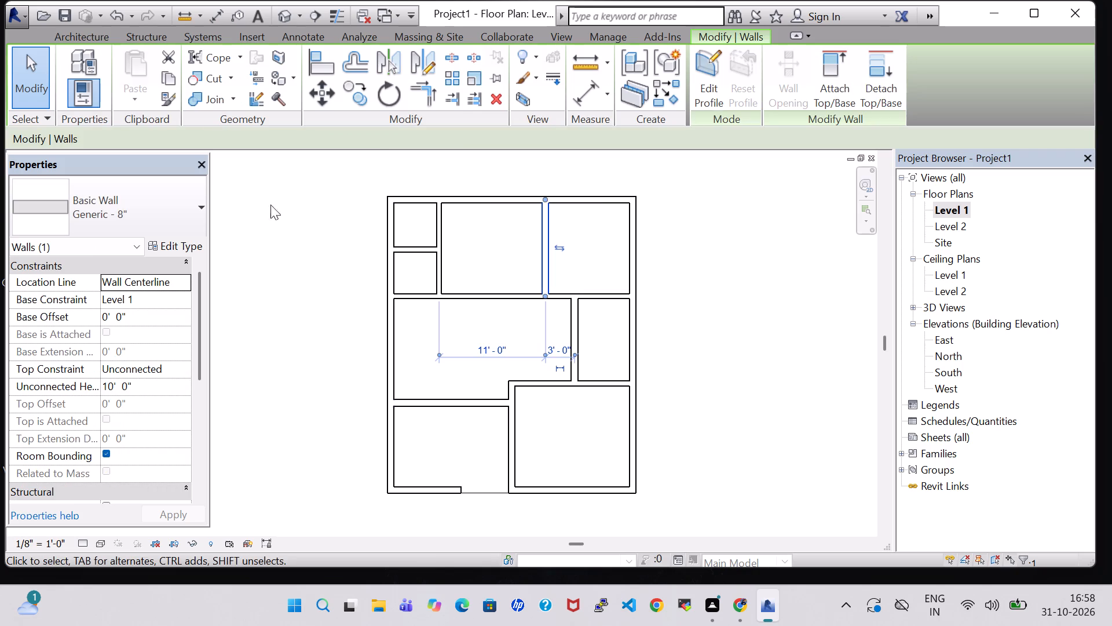
click(179, 195)
click(120, 470)
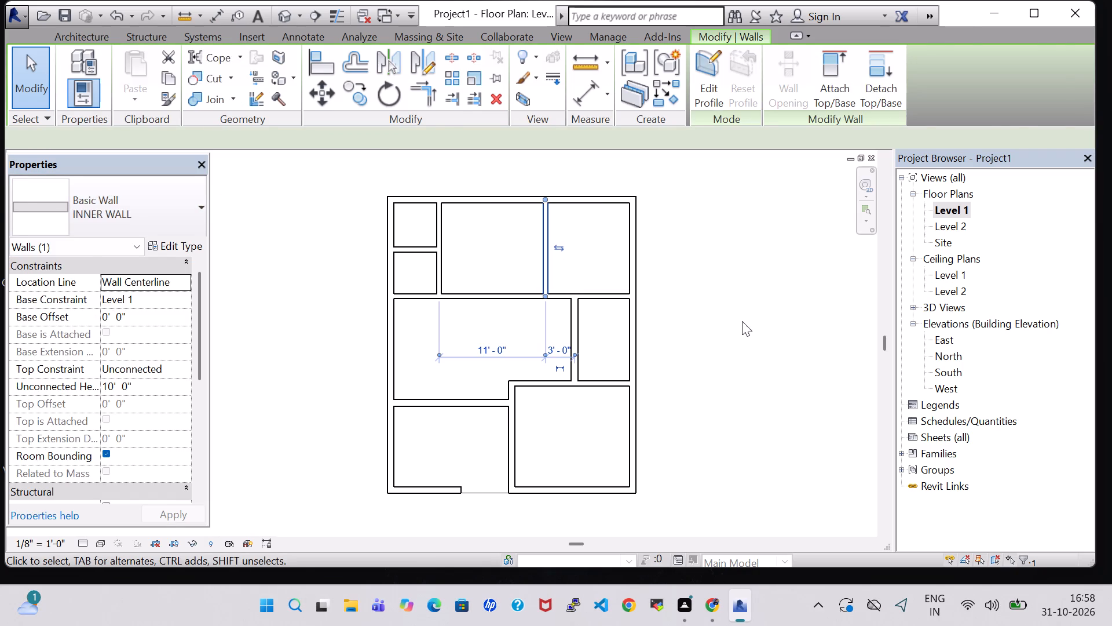
click(742, 318)
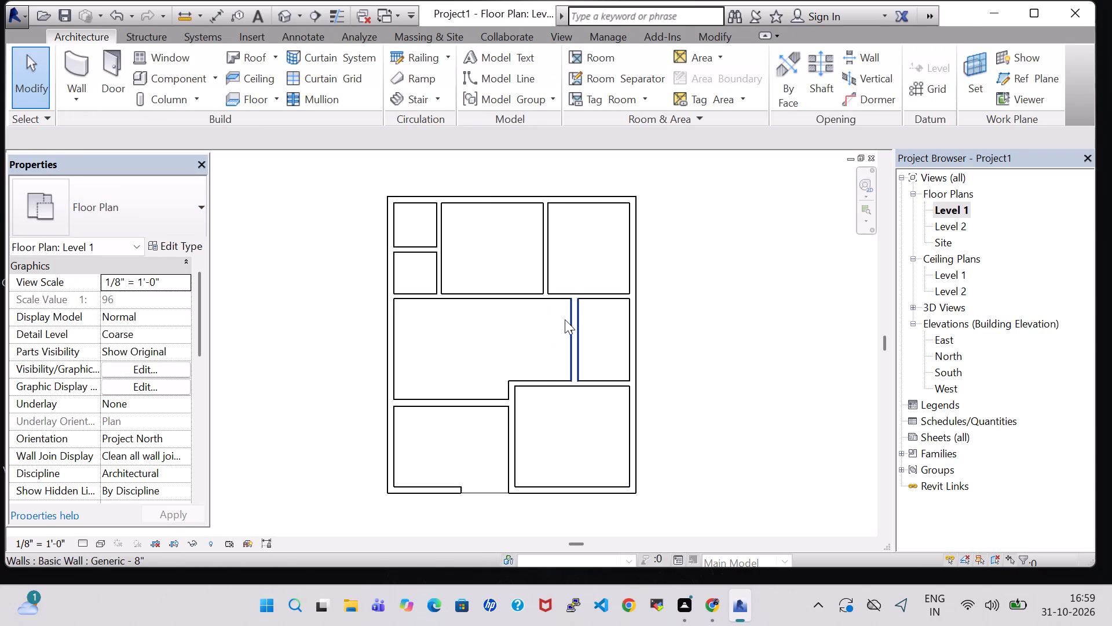
click(577, 325)
click(155, 213)
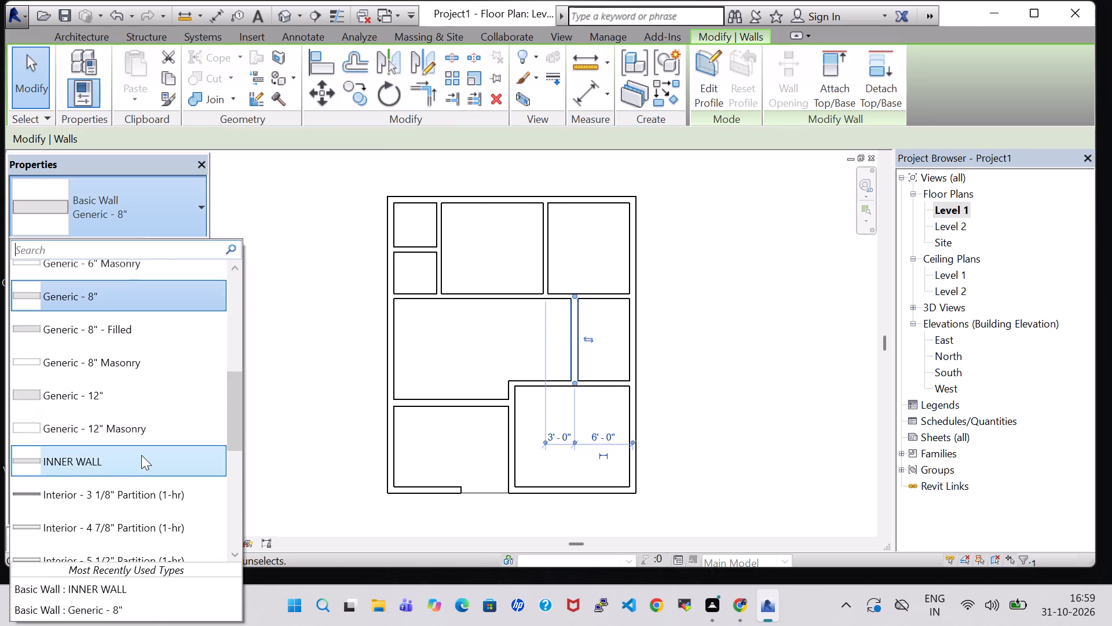
click(141, 455)
click(704, 322)
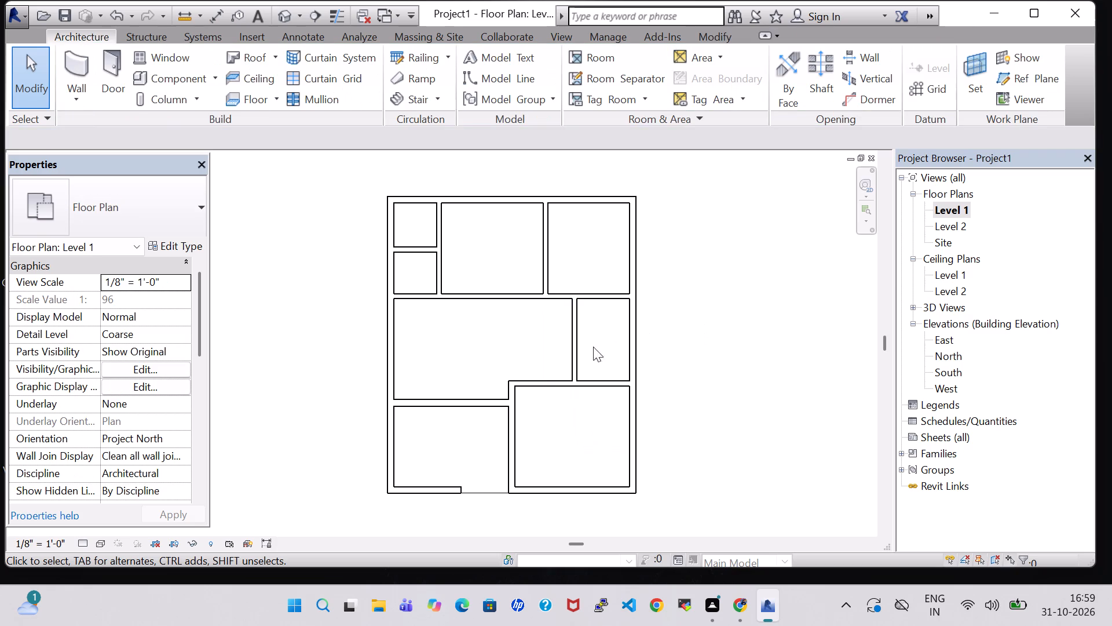
Check the type of the southeast room's north wall and change that room's west wall to INNER WALL.
click(544, 383)
click(114, 207)
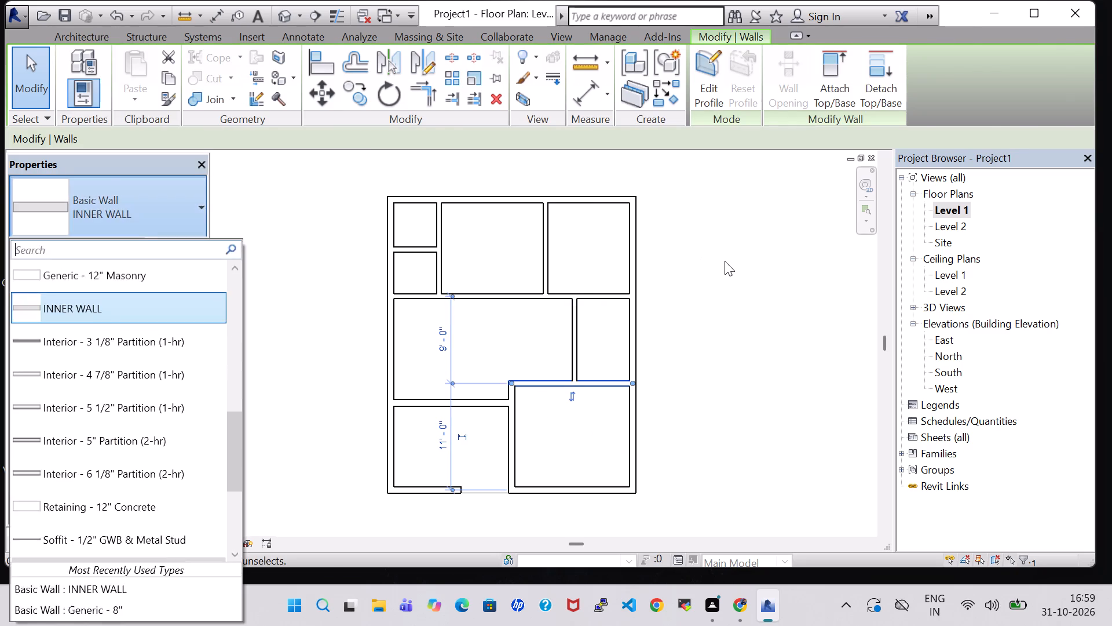
click(731, 264)
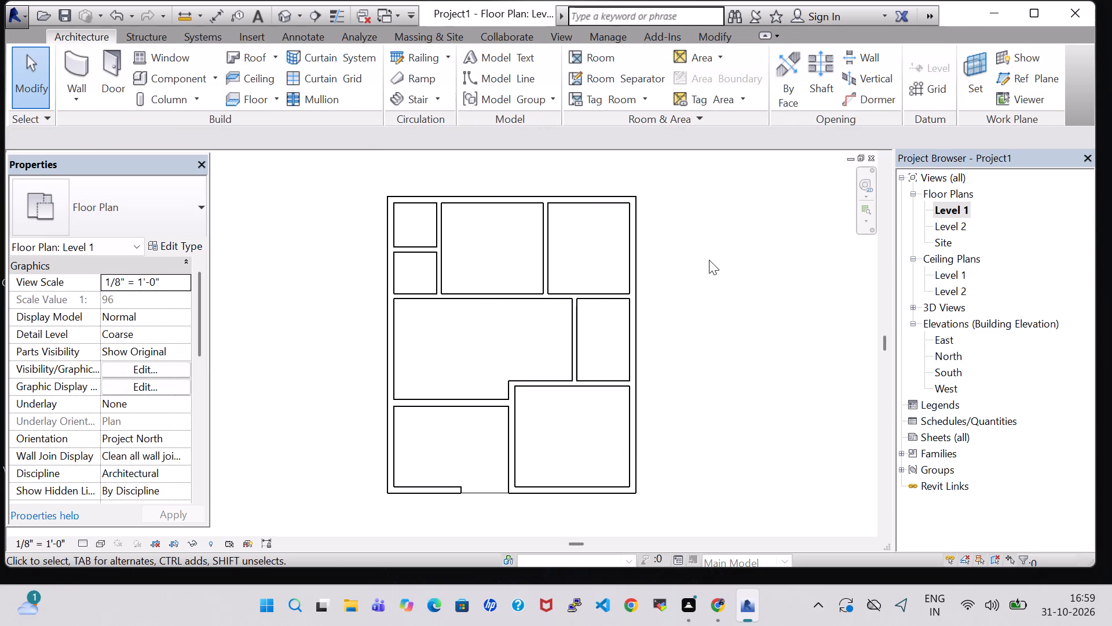
click(517, 450)
click(166, 218)
click(111, 449)
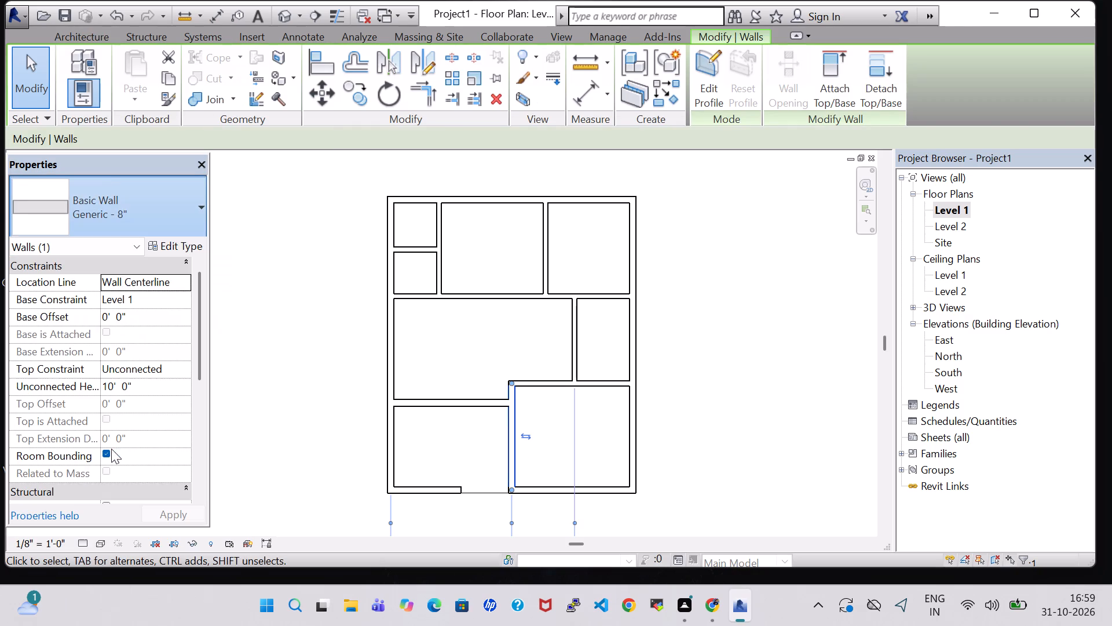
click(711, 300)
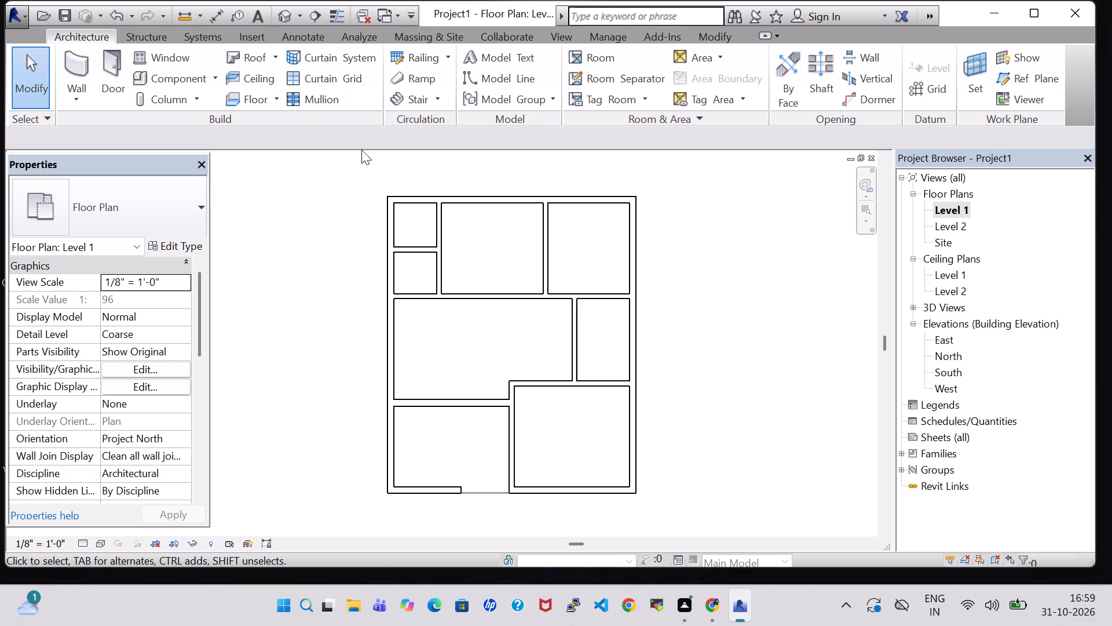
Split the full-width partition at the northeast room's west wall and the small east room's west wall, and delete the segment between.
scroll(495, 268, up, 1)
middle_drag(495, 268, 481, 253)
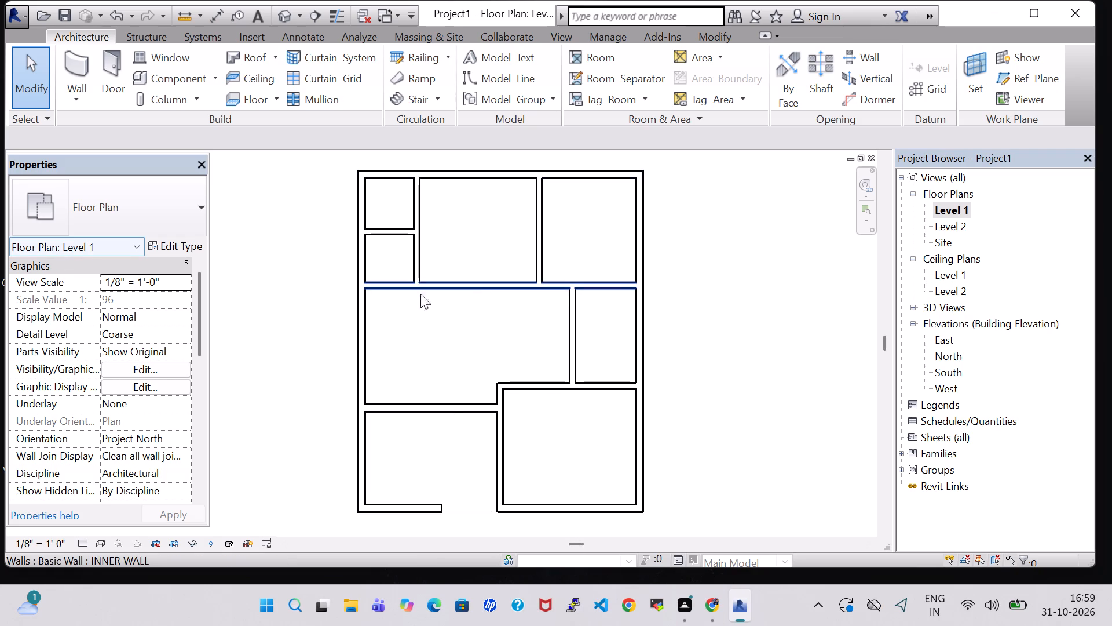
click(726, 38)
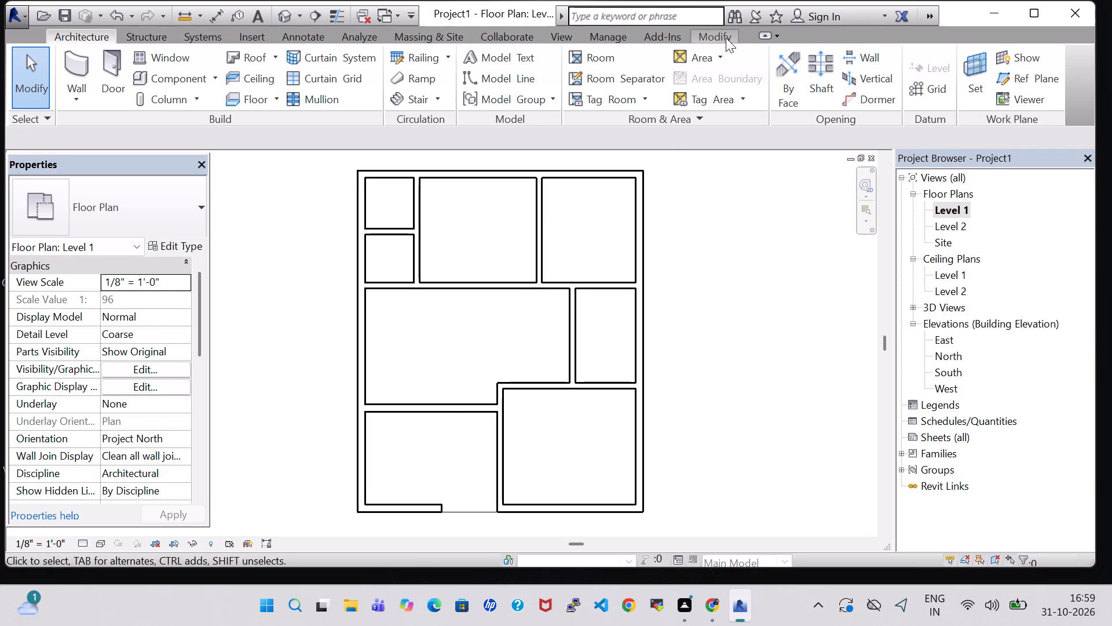
click(459, 57)
scroll(553, 264, up, 10)
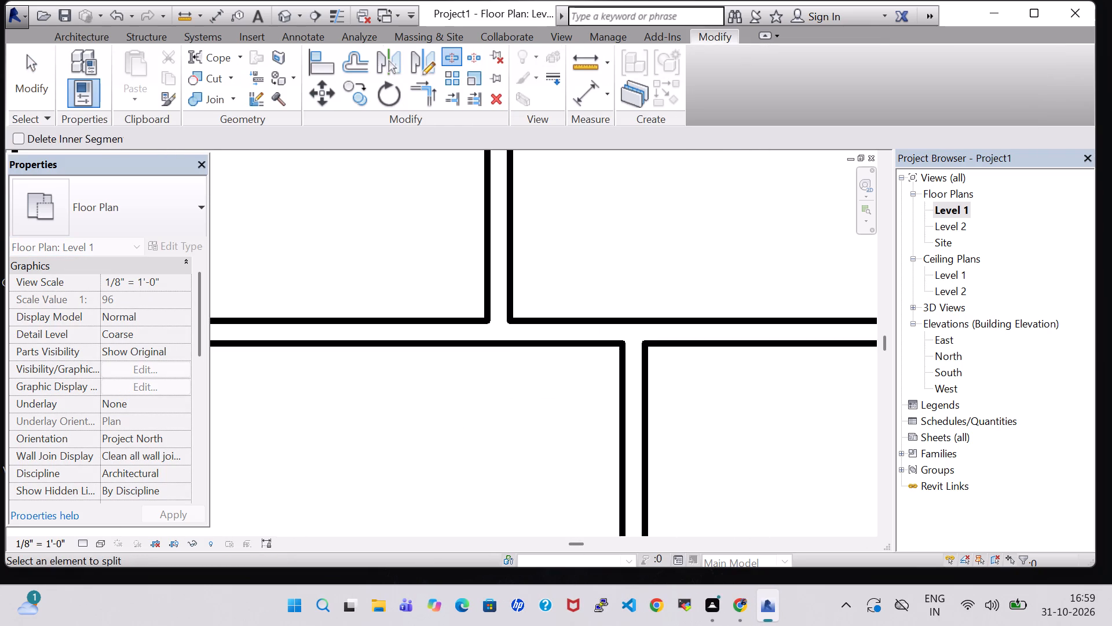
click(510, 334)
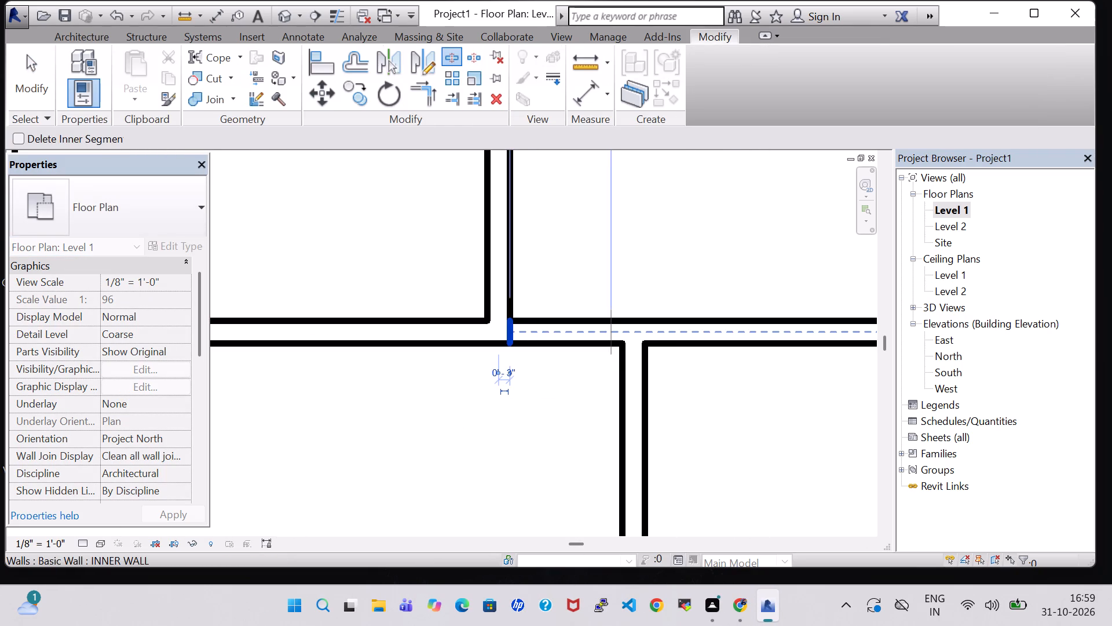
click(623, 334)
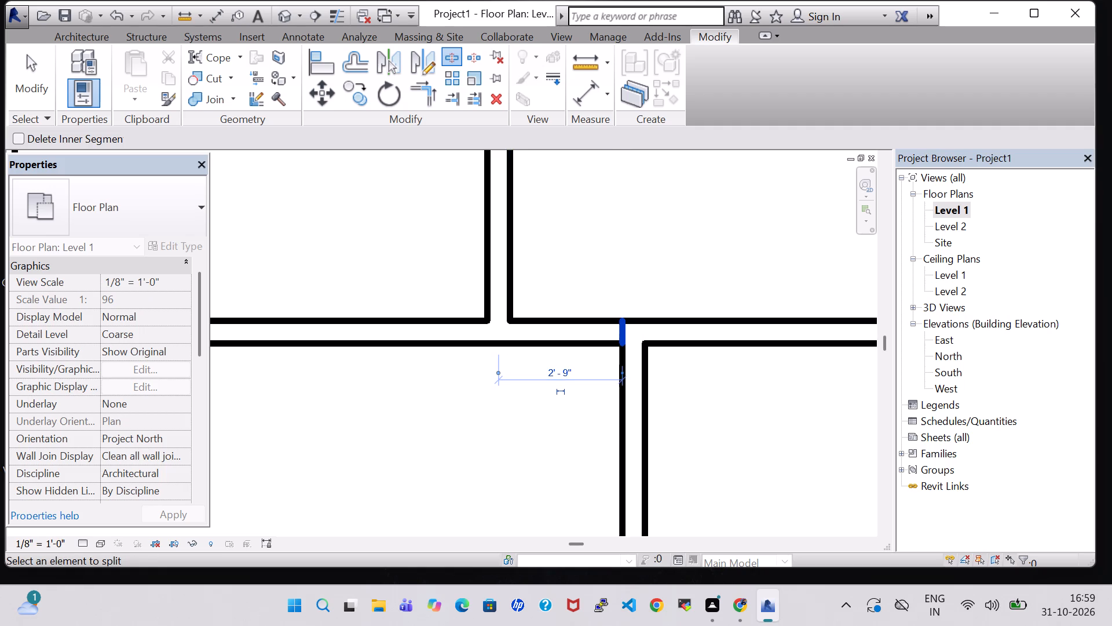
key(Escape)
key(Escape)
click(566, 330)
key(Delete)
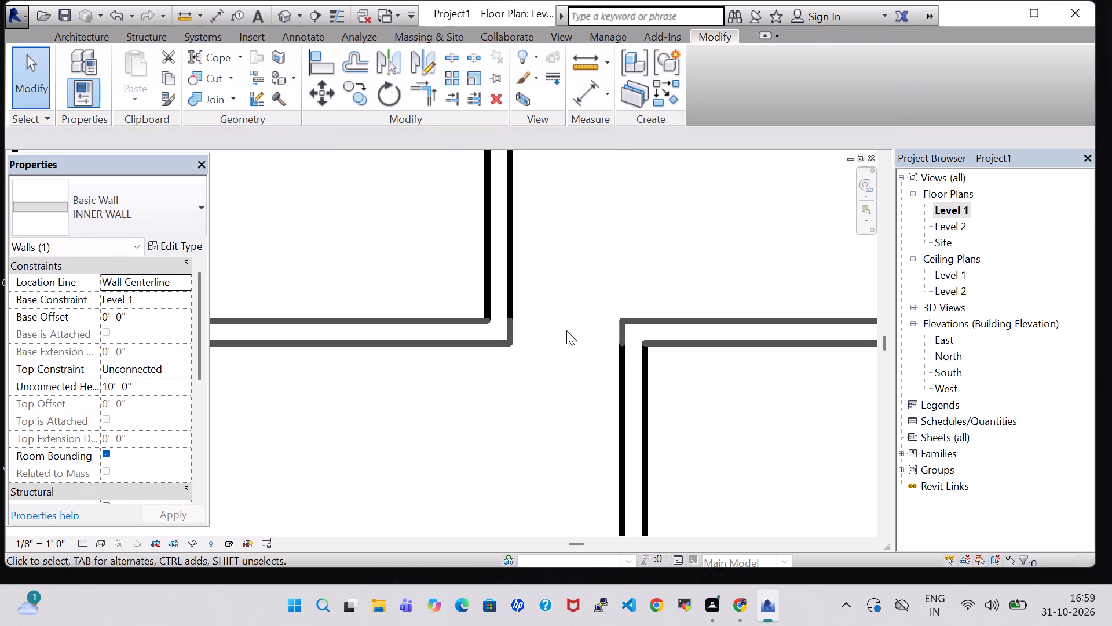
Nudge the west wall of the small east room a net five increments east.
scroll(566, 332, down, 5)
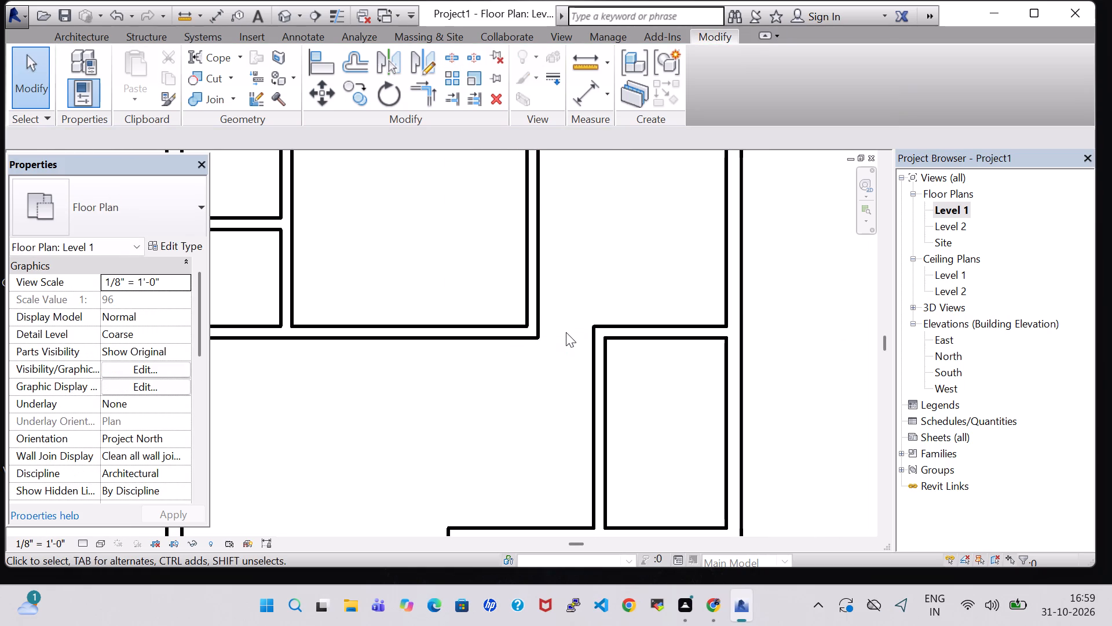
scroll(566, 332, down, 1)
click(595, 387)
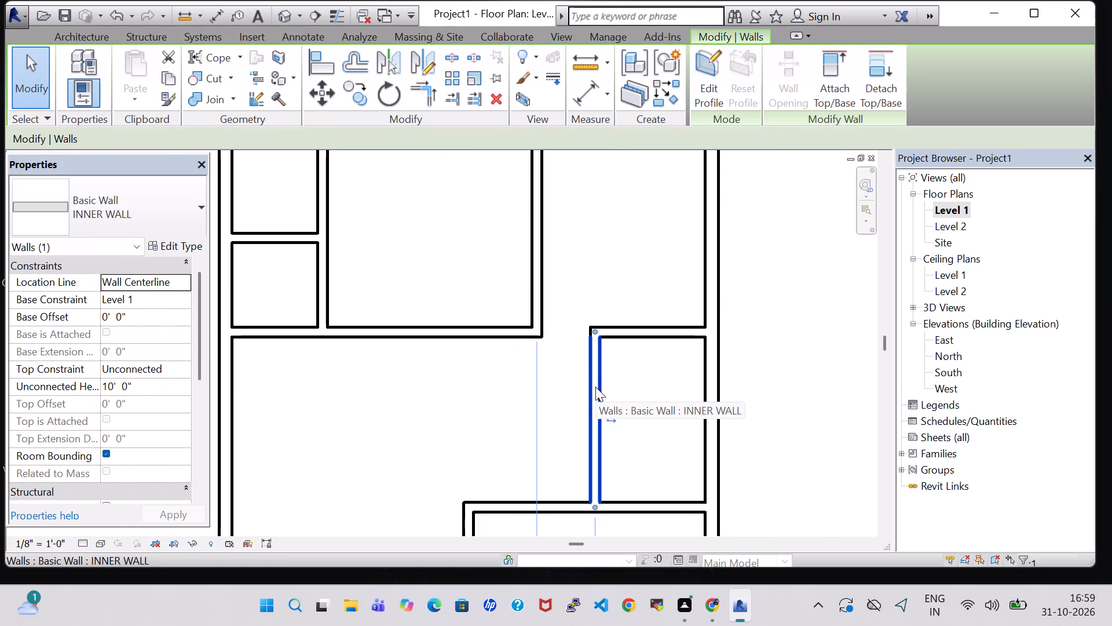
key(Right)
key(Right)
key(Right)
key(Right)
key(Right)
key(Right)
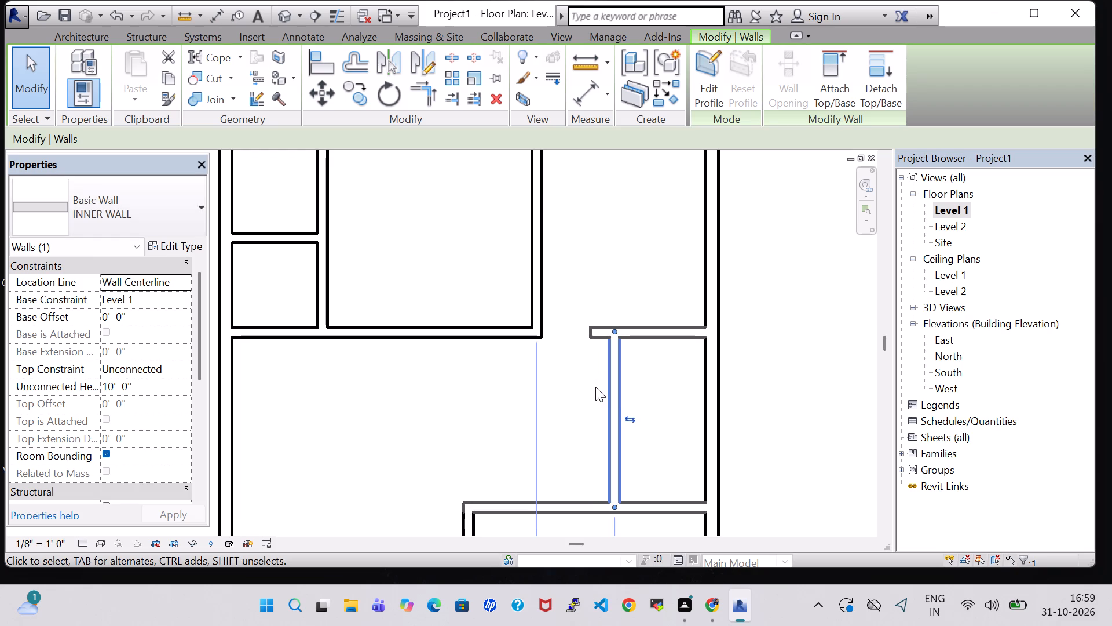
key(Left)
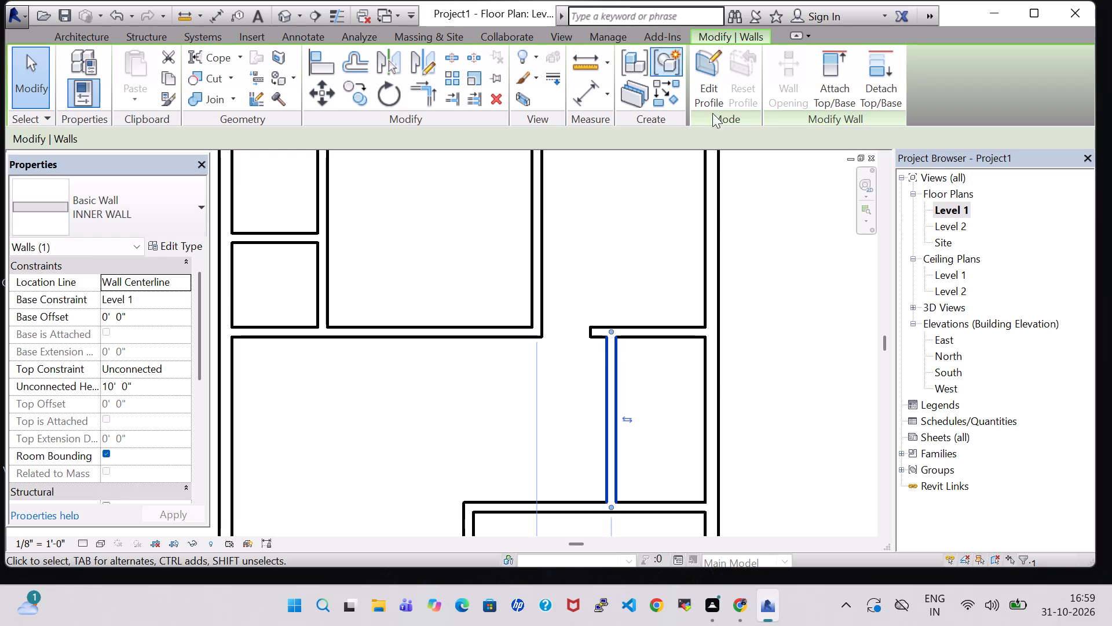
Split the small east room's north wall at that room's west wall and delete the short stub projecting west.
click(790, 236)
click(449, 54)
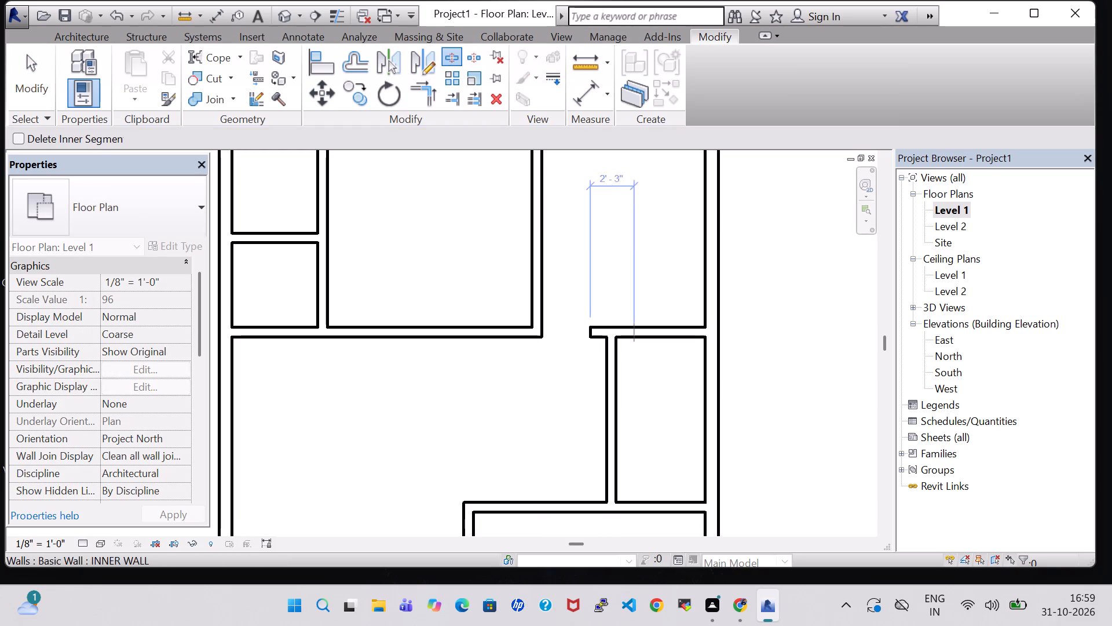
scroll(637, 337, up, 6)
click(569, 330)
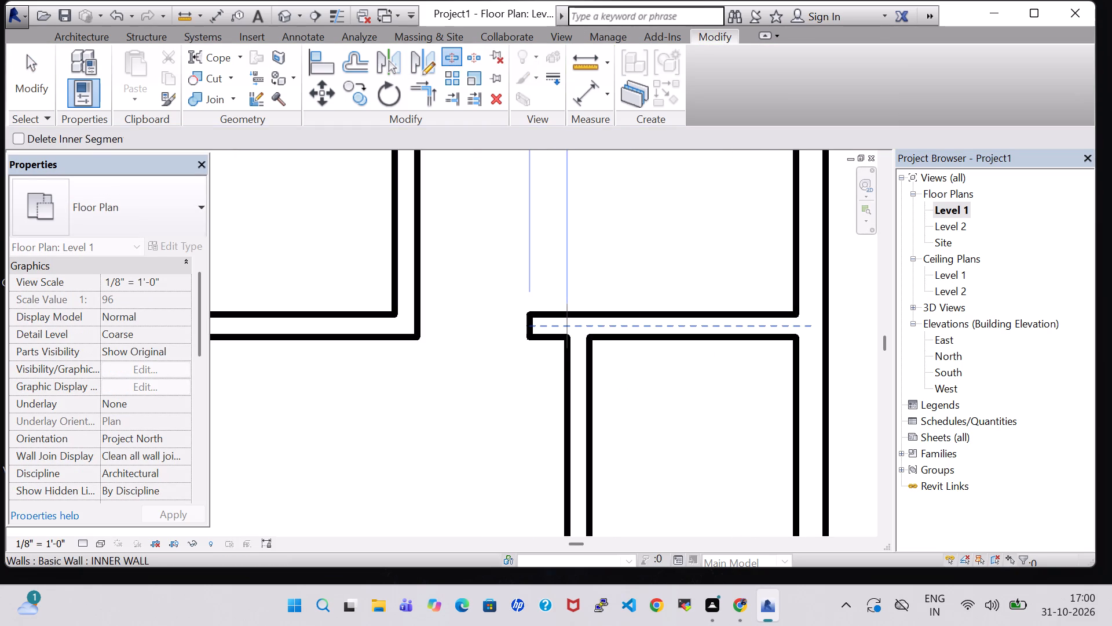
key(Escape)
key(Escape)
click(545, 328)
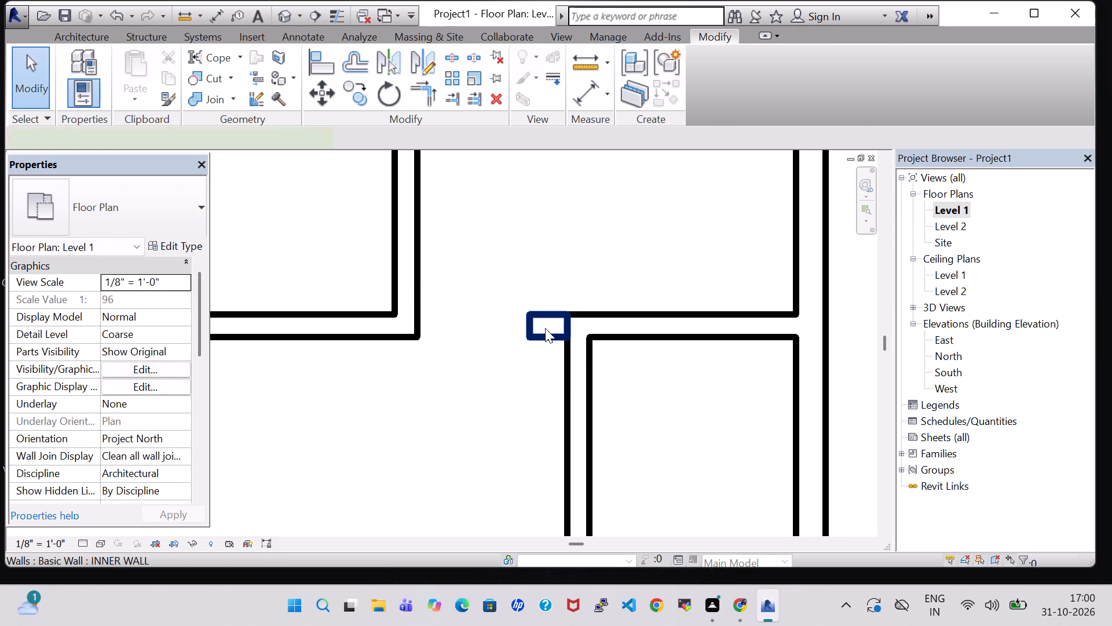
key(Delete)
Nudge the southwest room's north wall two increments south.
scroll(668, 374, down, 6)
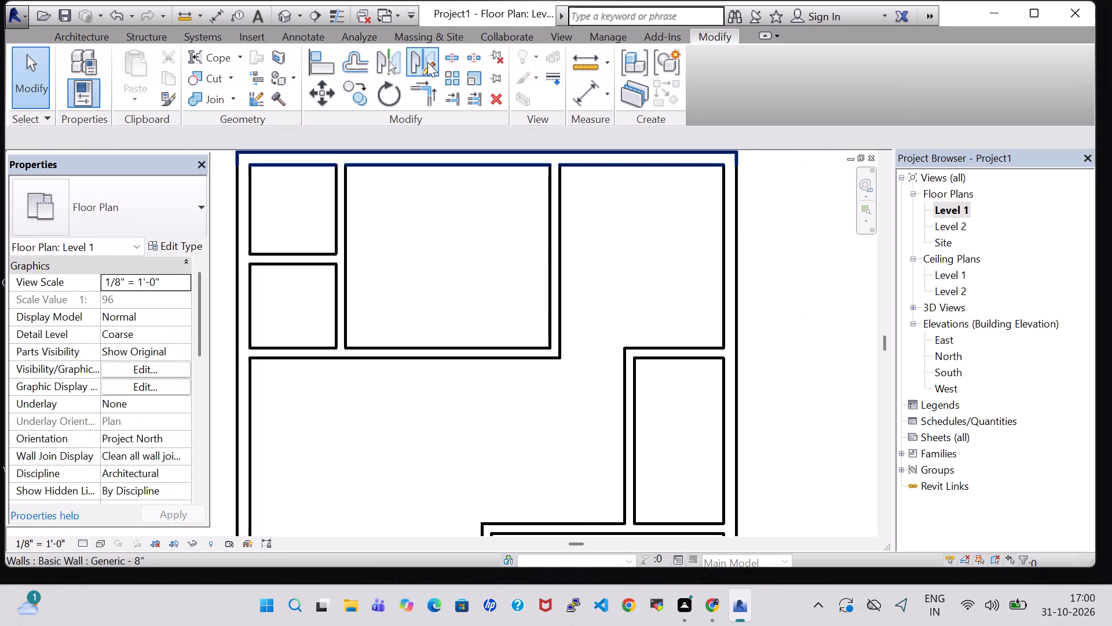
scroll(575, 239, down, 2)
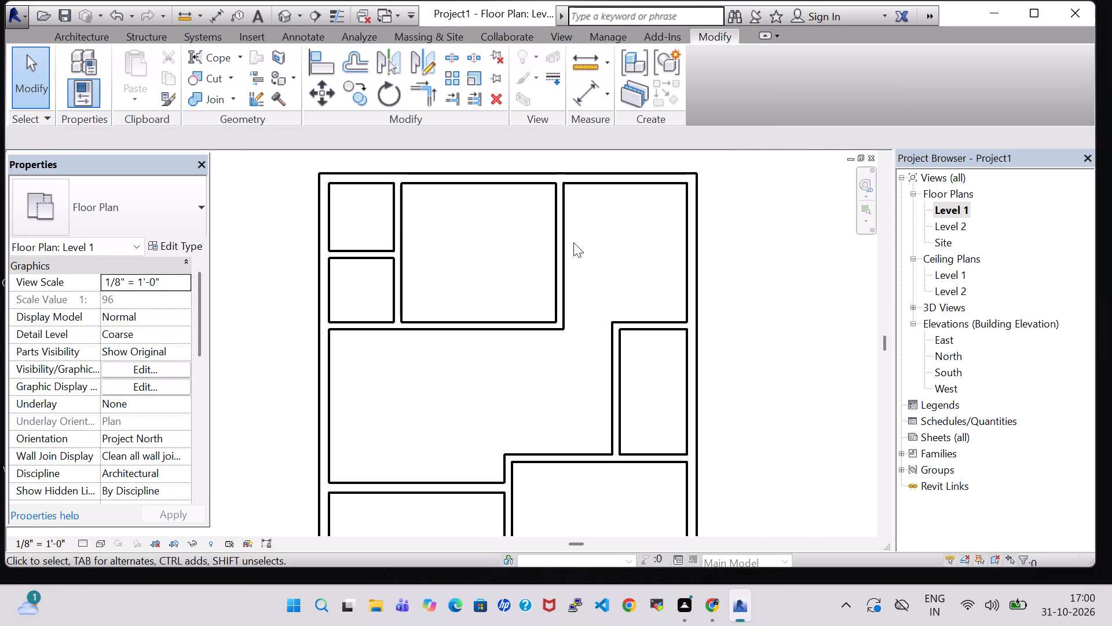
scroll(573, 242, down, 1)
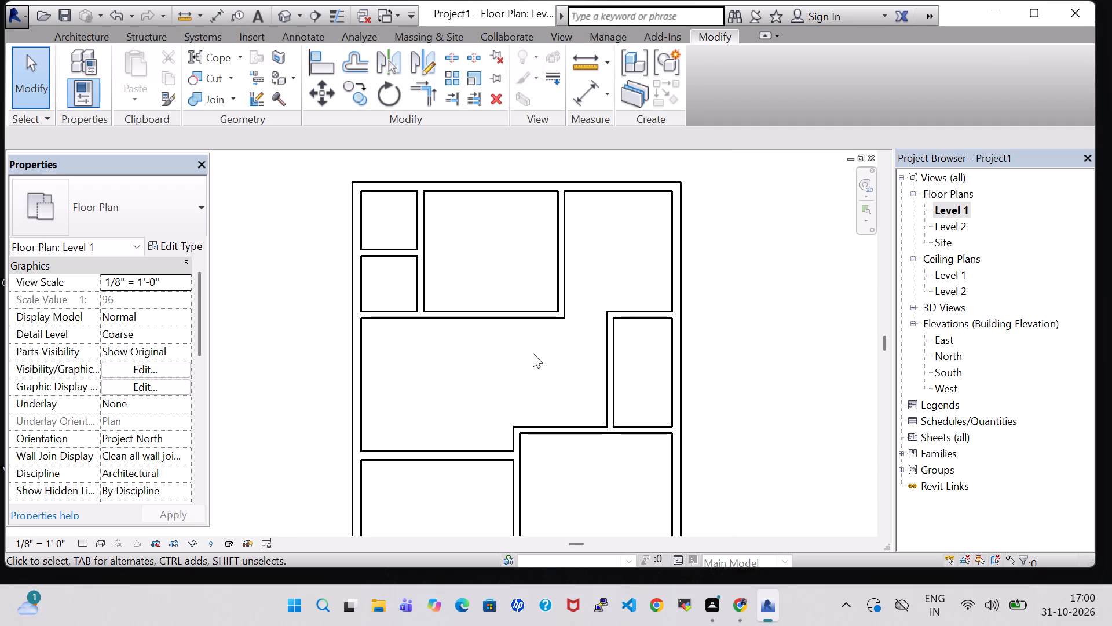
click(438, 448)
key(Down)
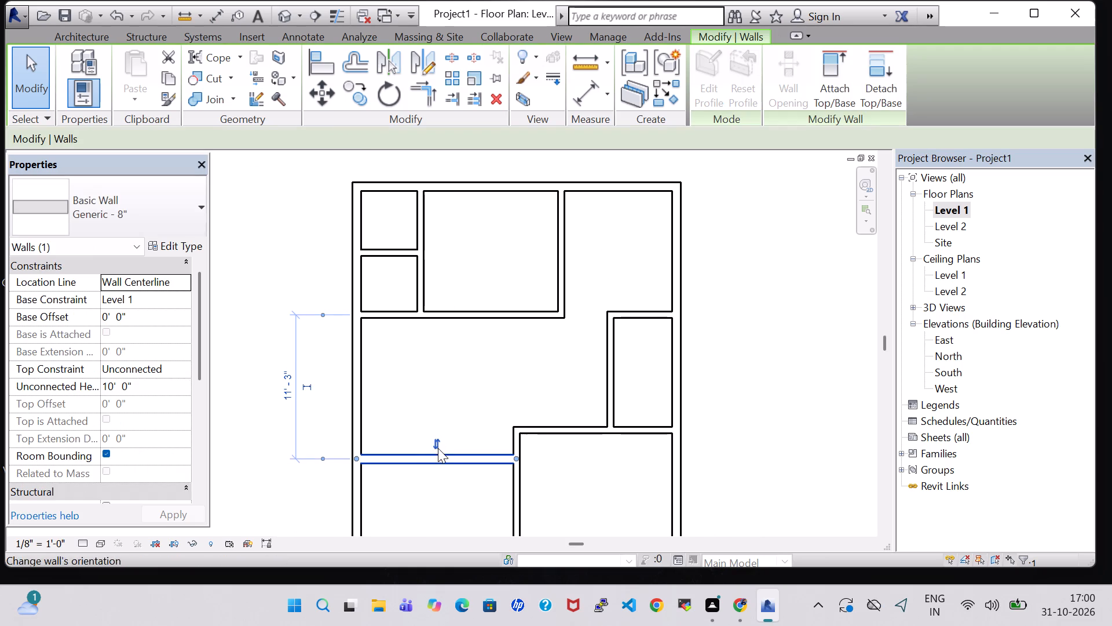
key(Down)
click(789, 325)
Set the structure layer material of the INNER WALL type to Brick, Common and apply it.
scroll(789, 325, down, 2)
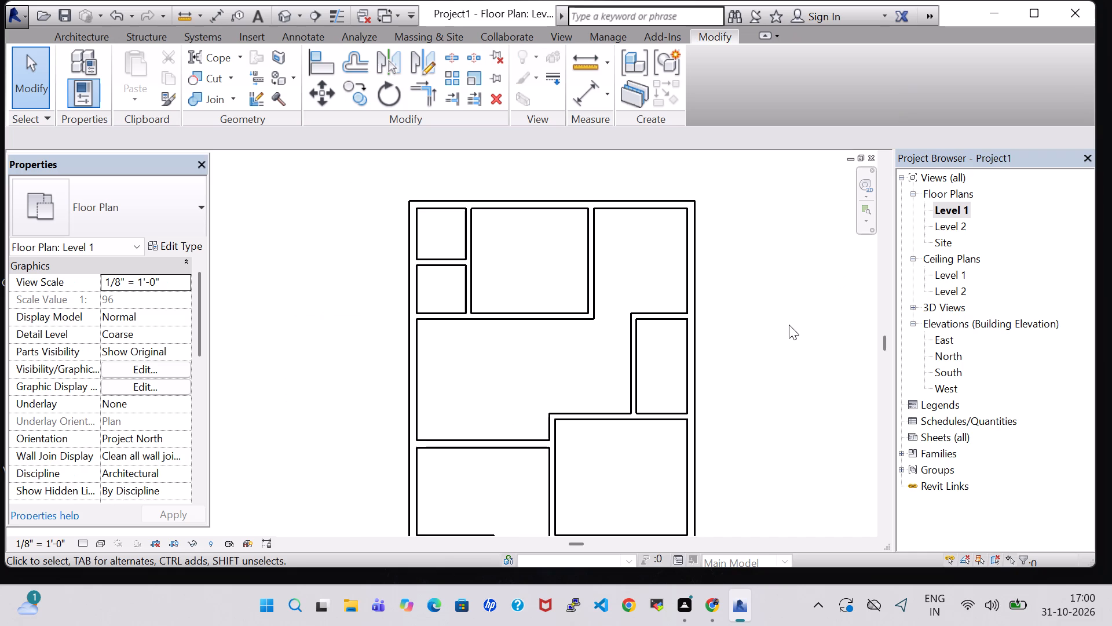
middle_drag(789, 325, 763, 276)
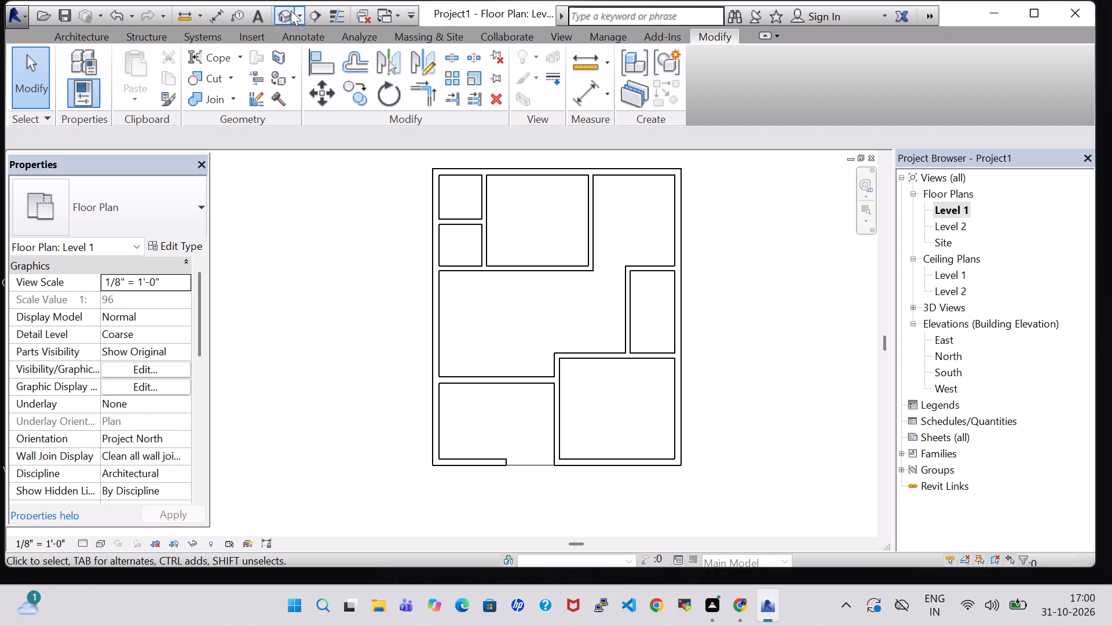
click(512, 267)
click(144, 238)
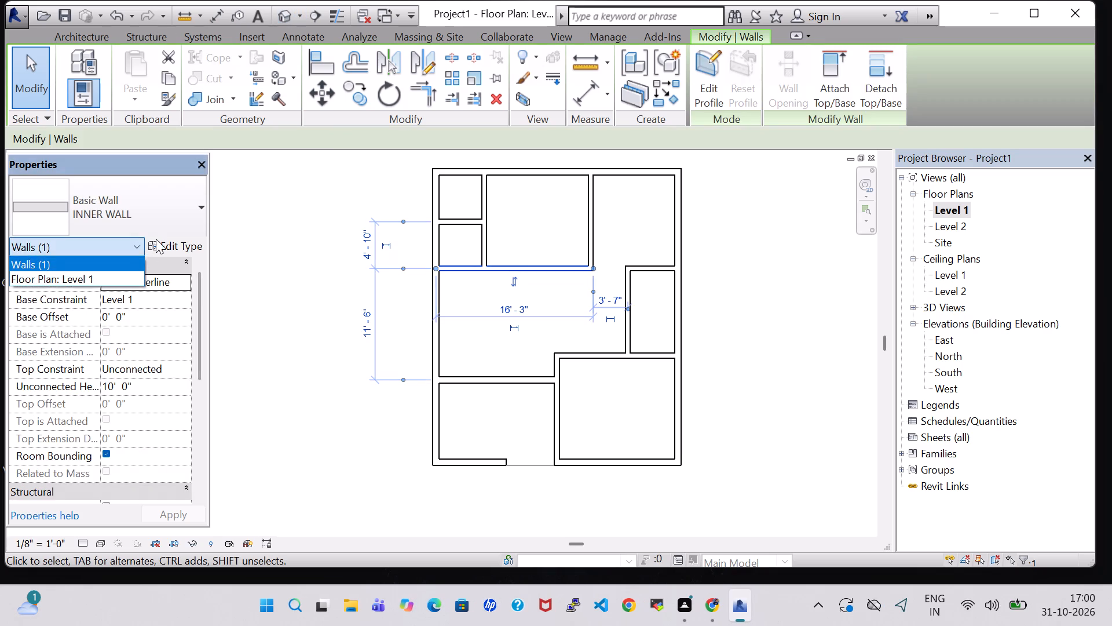
click(171, 244)
click(171, 244)
click(526, 242)
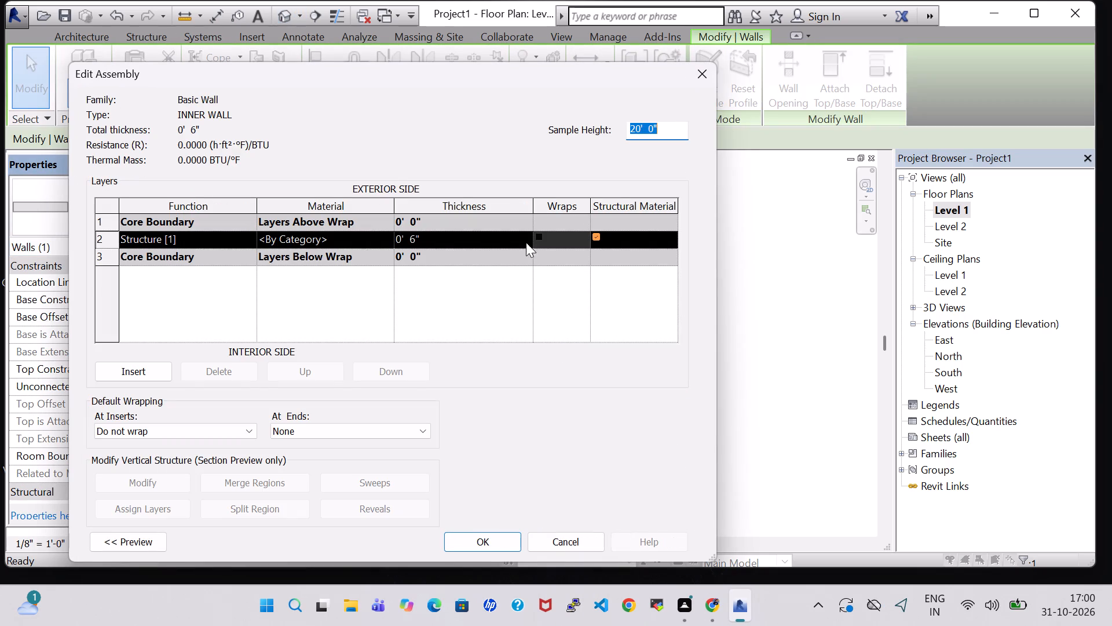
click(380, 238)
click(390, 236)
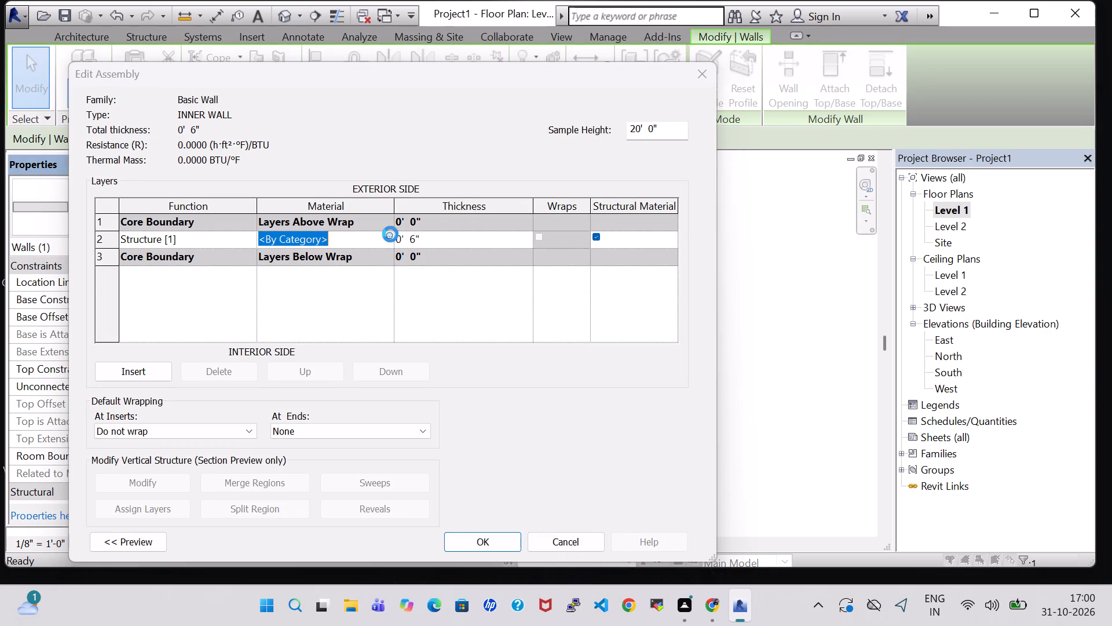
click(410, 389)
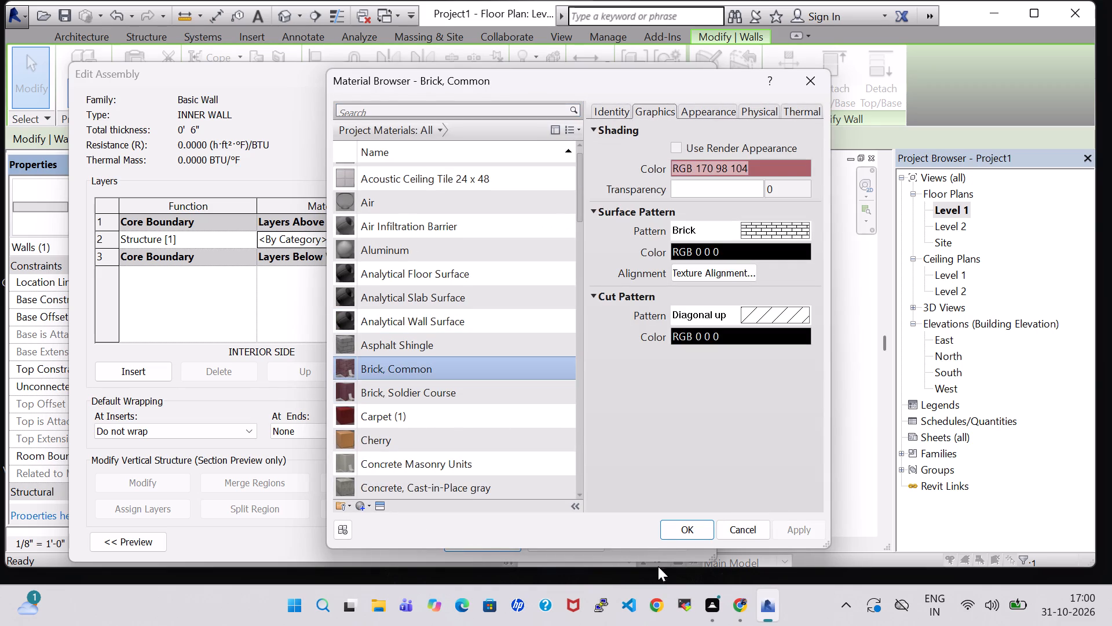
click(664, 534)
click(511, 537)
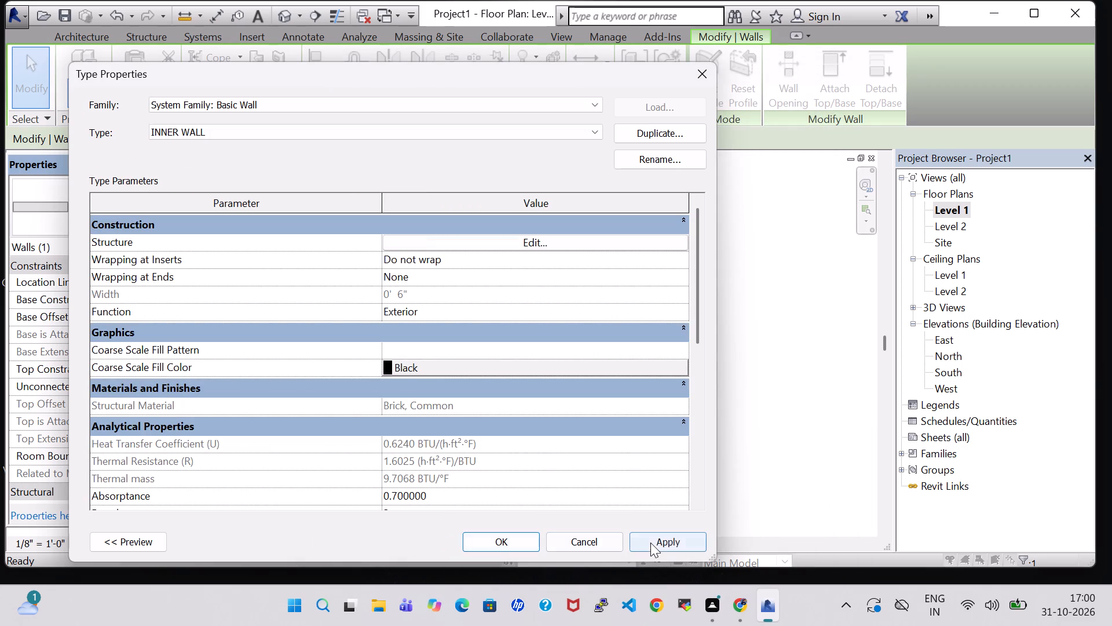
click(650, 543)
click(492, 548)
click(752, 336)
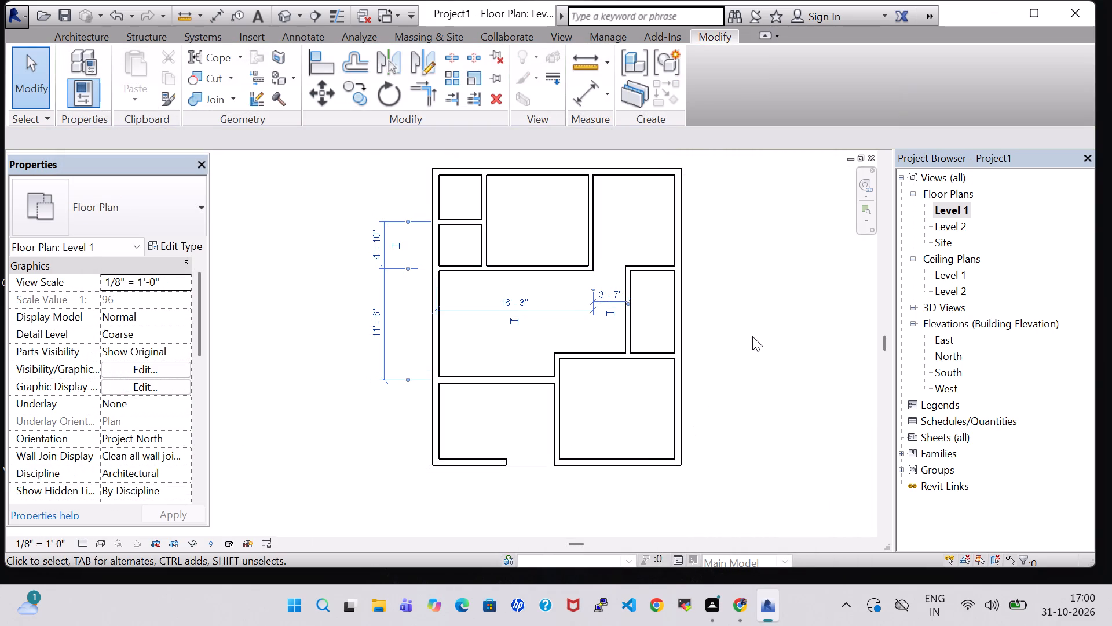
Set the structure layer material of the Generic - 8" exterior wall type to Brick, Common and apply it.
click(675, 445)
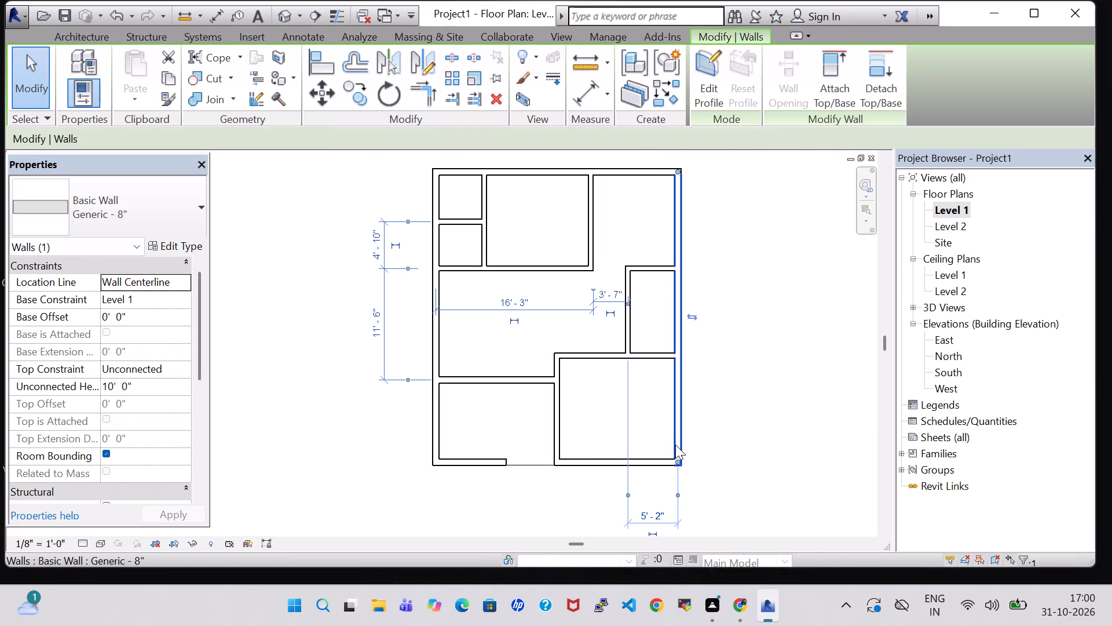
click(177, 249)
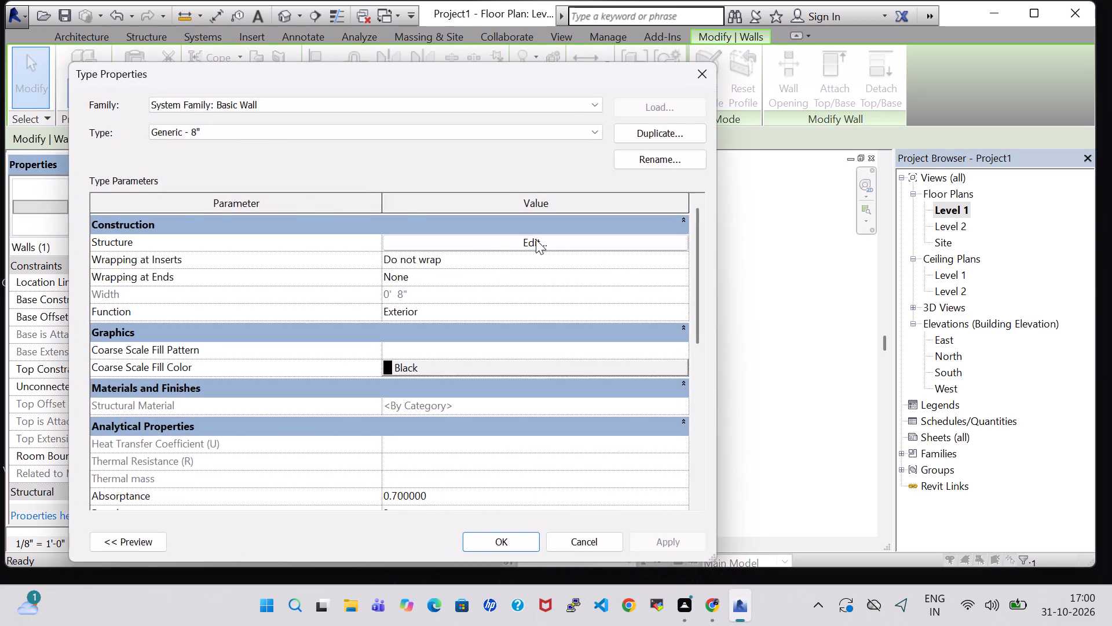
click(536, 239)
click(375, 236)
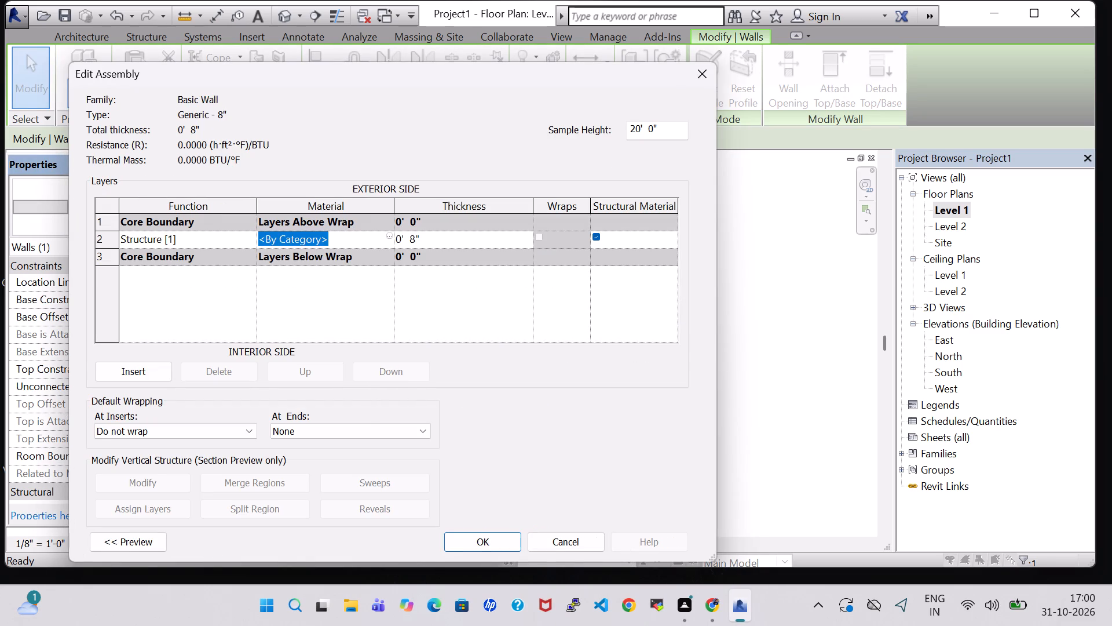
click(390, 235)
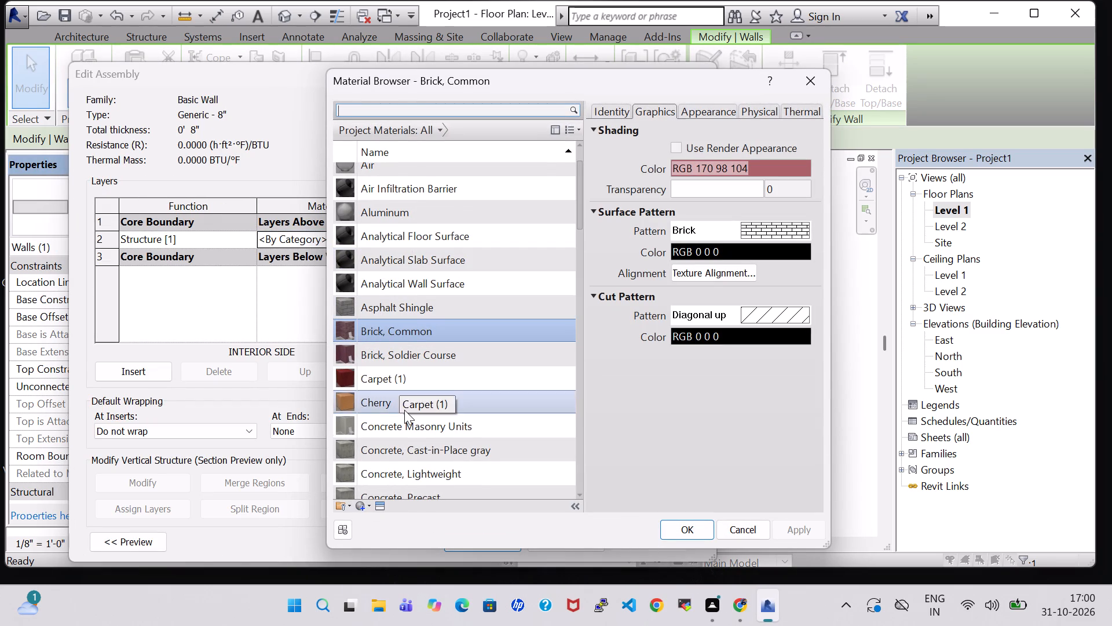
click(420, 333)
click(692, 531)
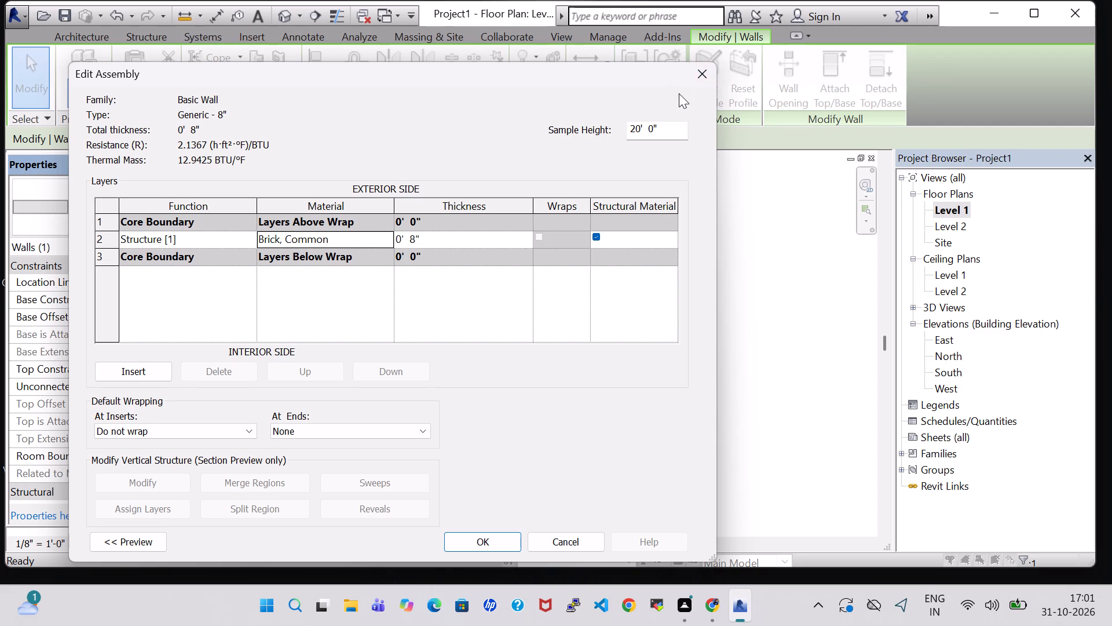
click(493, 542)
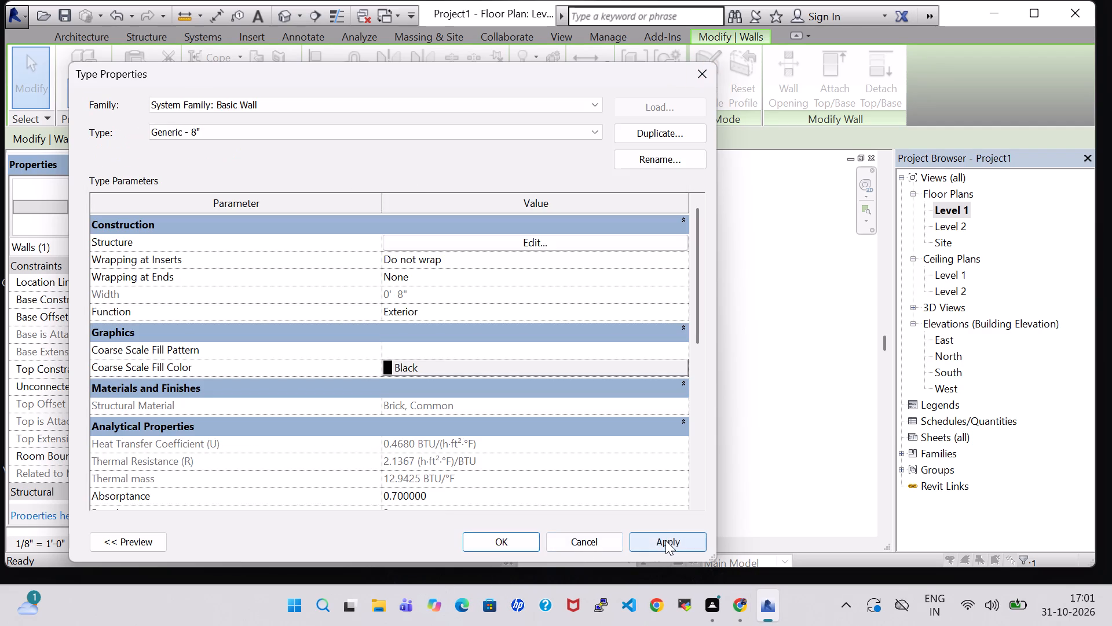
click(665, 540)
click(507, 540)
click(741, 351)
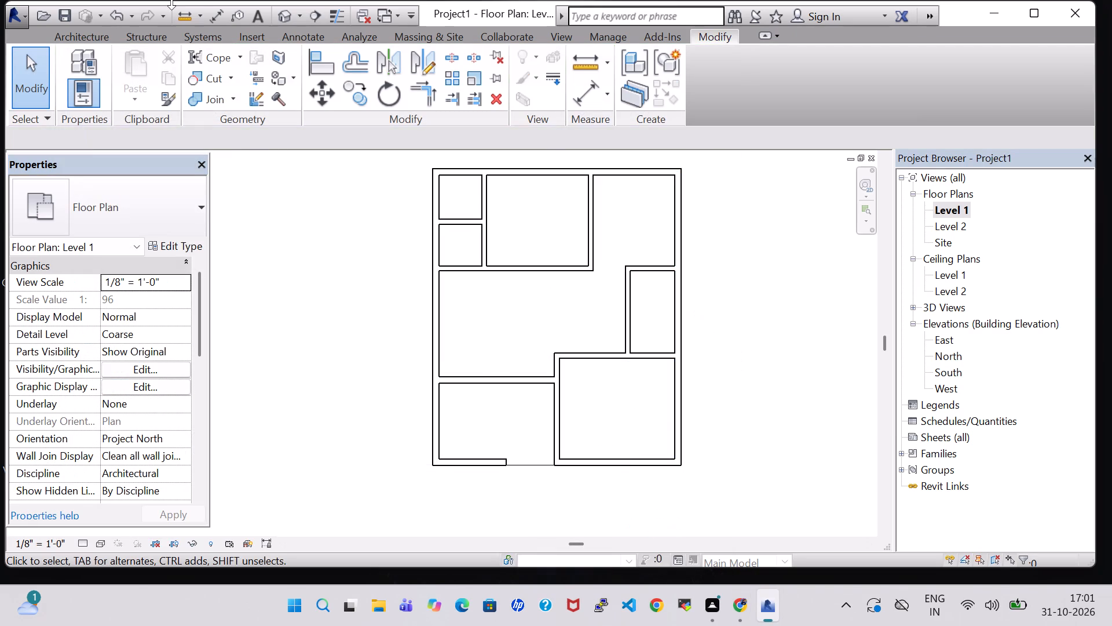
Examine the walls' material and layout in the default 3D view from several angles, and return to the Level 1 floor plan.
click(279, 17)
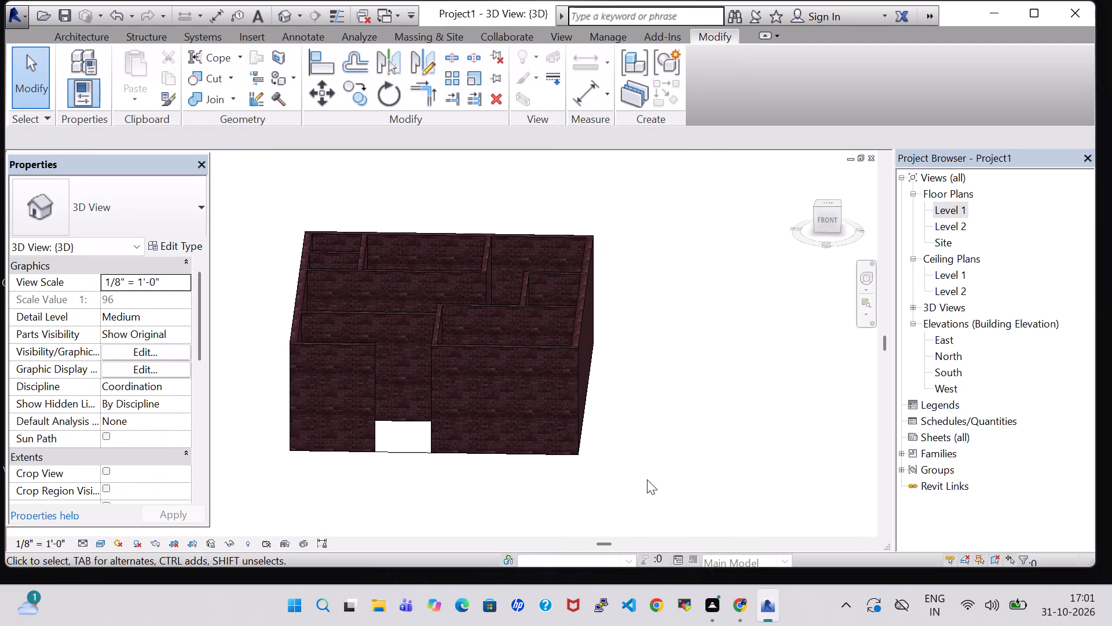
shift+middle_drag(641, 396, 650, 315)
shift+middle_drag(650, 322, 632, 349)
middle_drag(629, 351, 645, 351)
middle_drag(643, 352, 765, 396)
shift+middle_drag(745, 407, 727, 387)
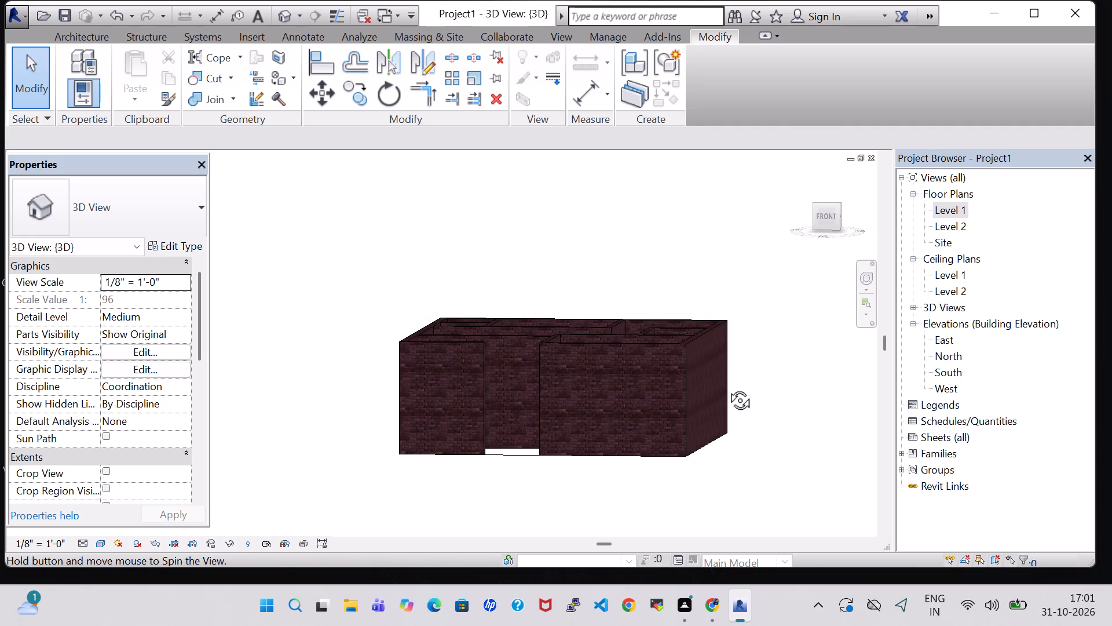
shift+middle_drag(727, 387, 729, 454)
shift+middle_click(729, 454)
middle_drag(731, 450, 741, 452)
shift+middle_click(742, 453)
middle_drag(757, 418, 746, 412)
double_click(953, 206)
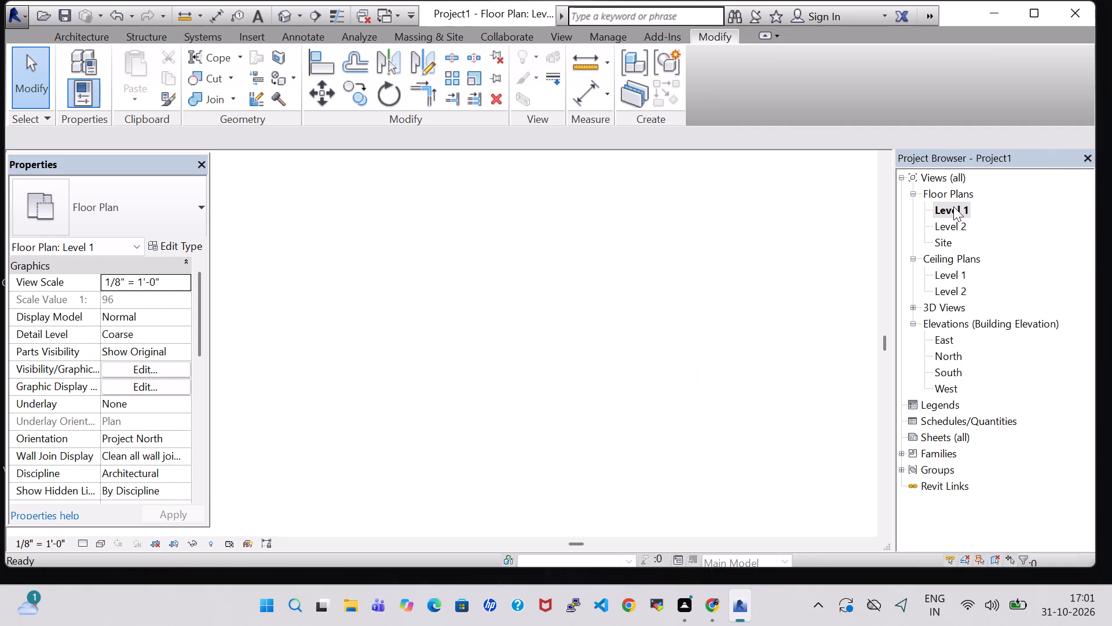
scroll(598, 300, down, 1)
scroll(732, 295, up, 1)
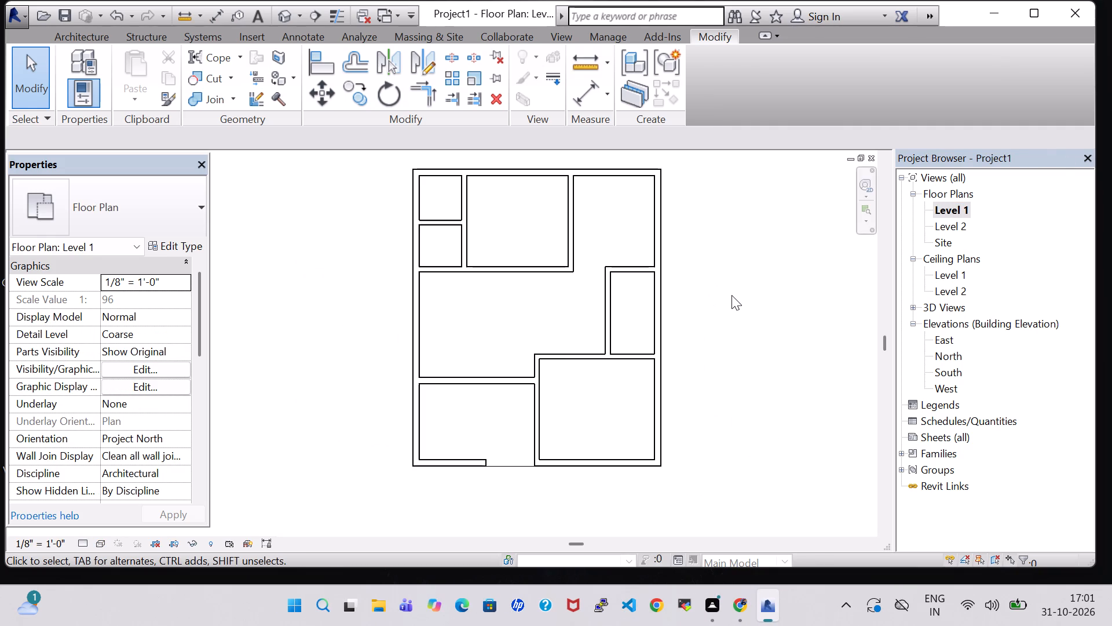
click(699, 314)
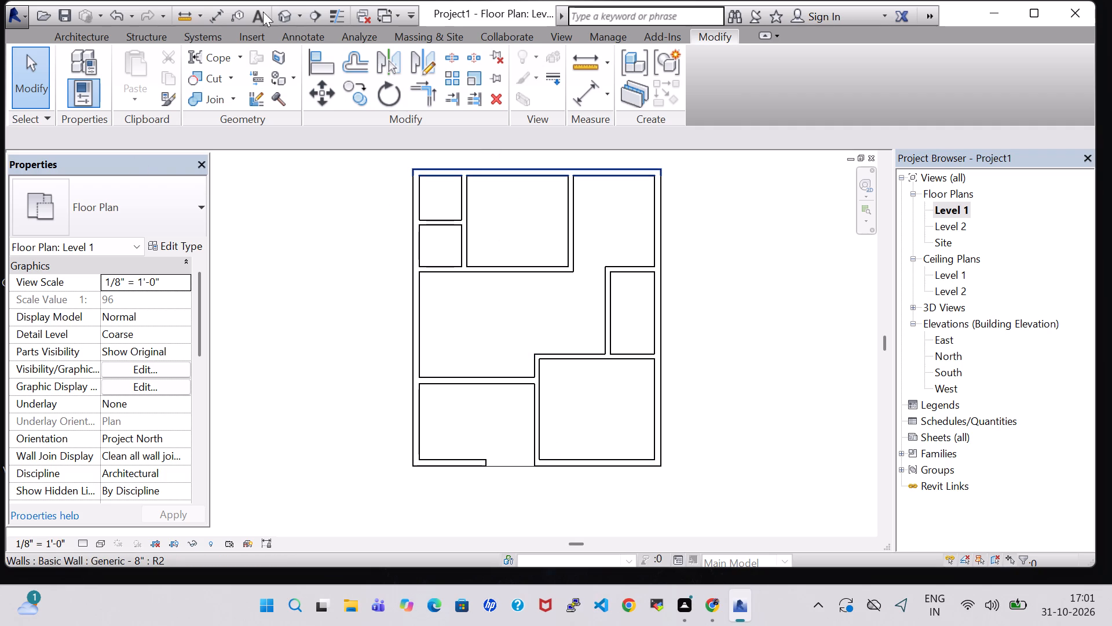
click(287, 16)
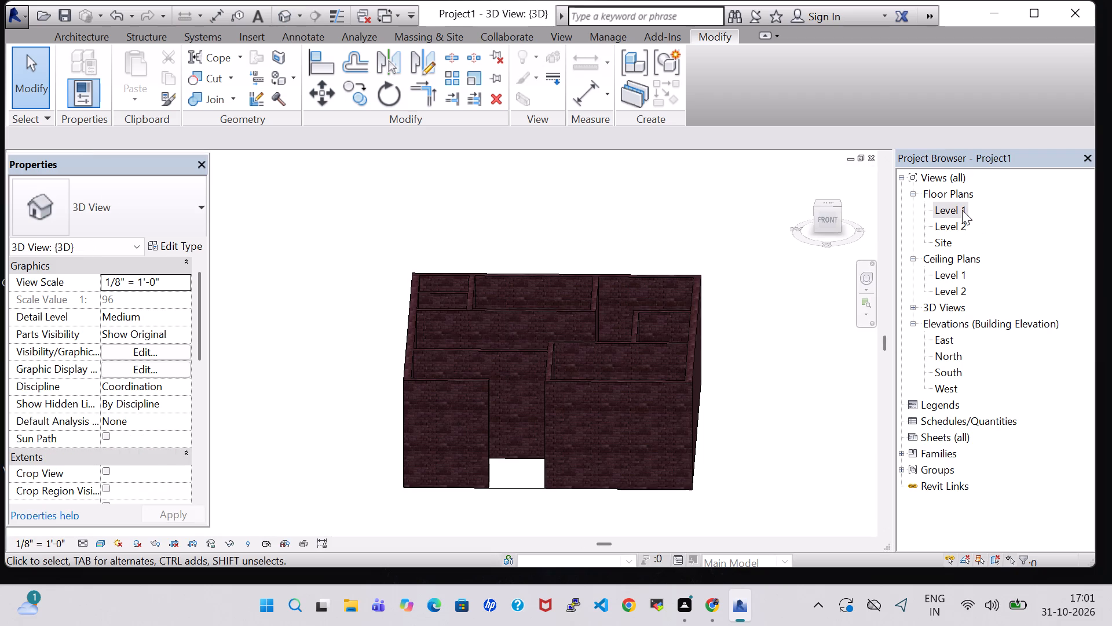
double_click(962, 210)
scroll(678, 263, up, 1)
middle_drag(678, 263, 677, 280)
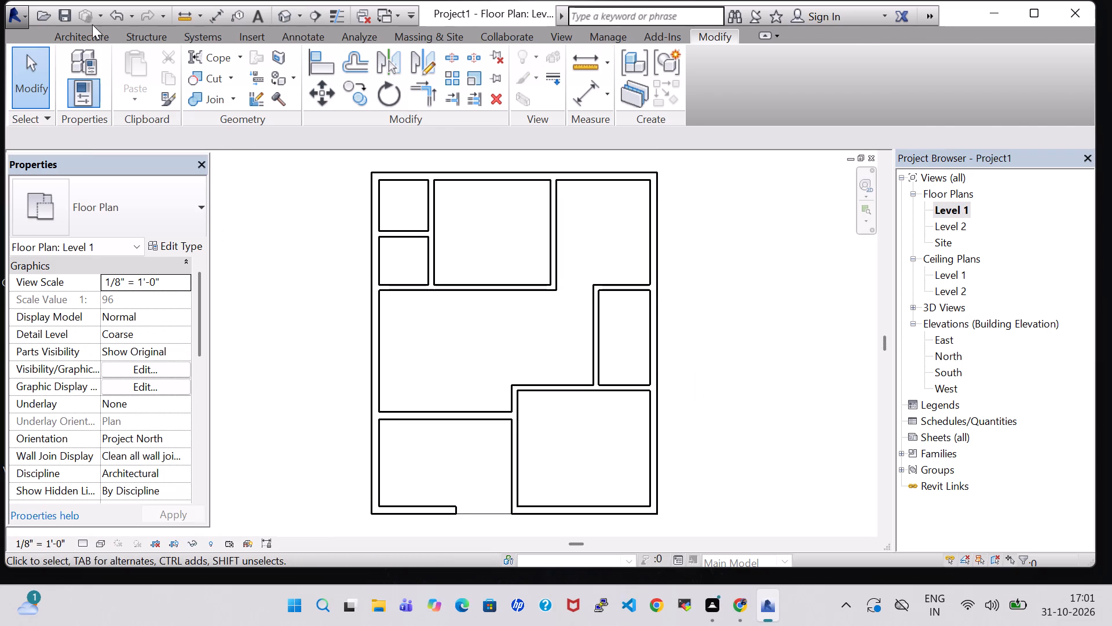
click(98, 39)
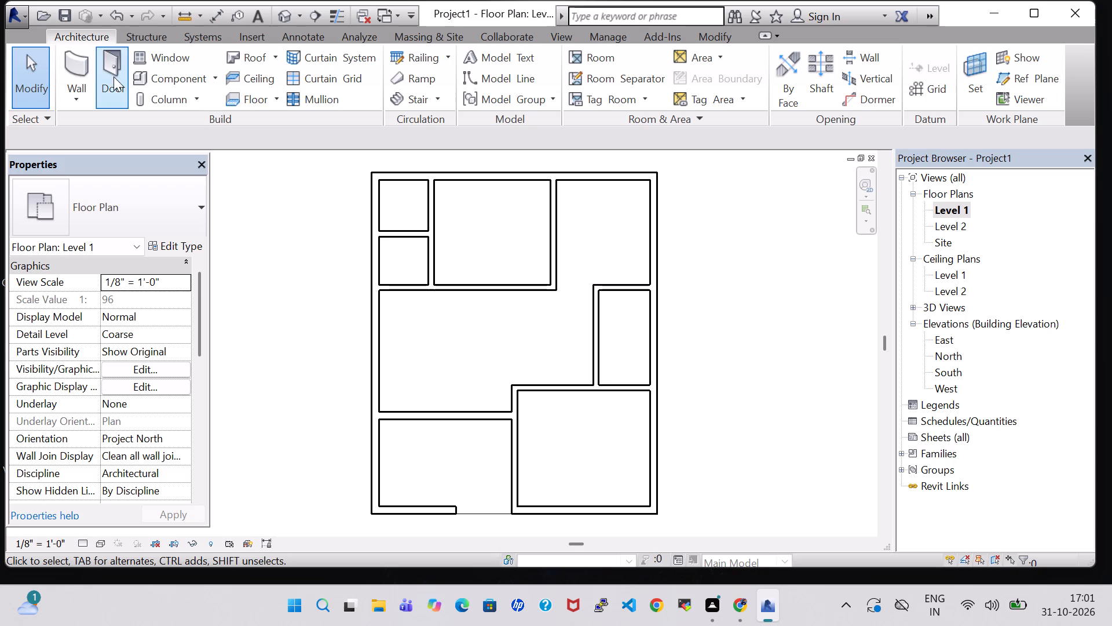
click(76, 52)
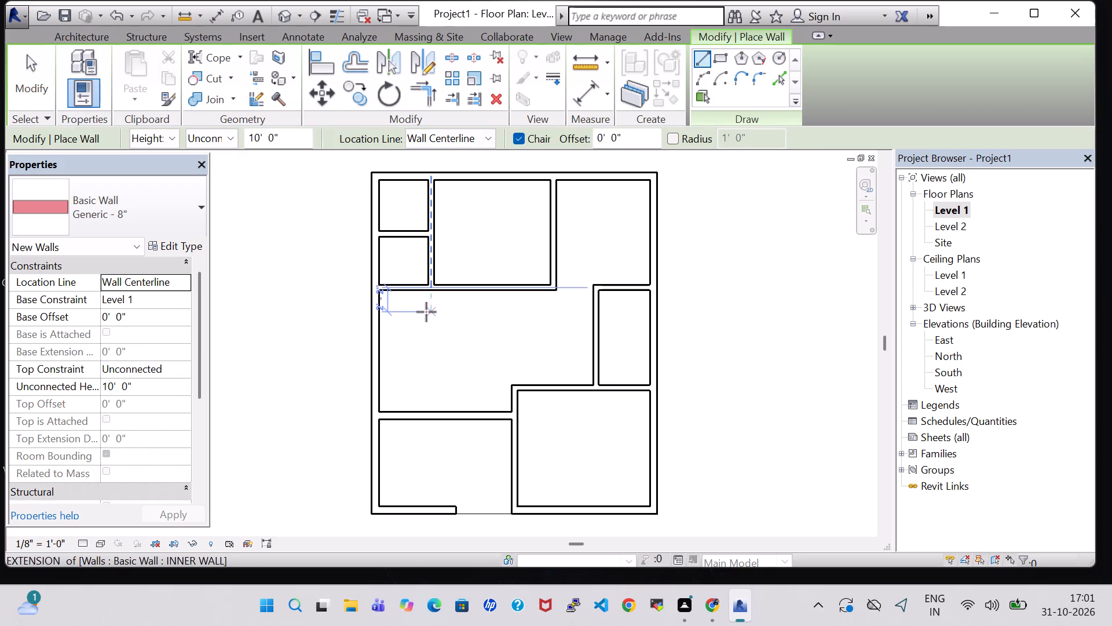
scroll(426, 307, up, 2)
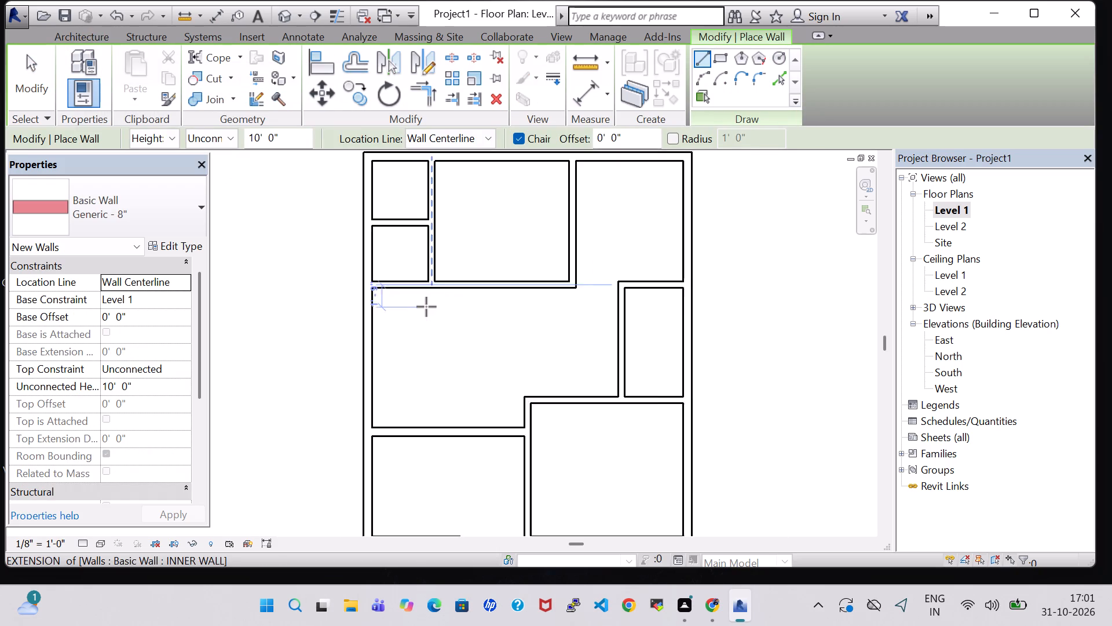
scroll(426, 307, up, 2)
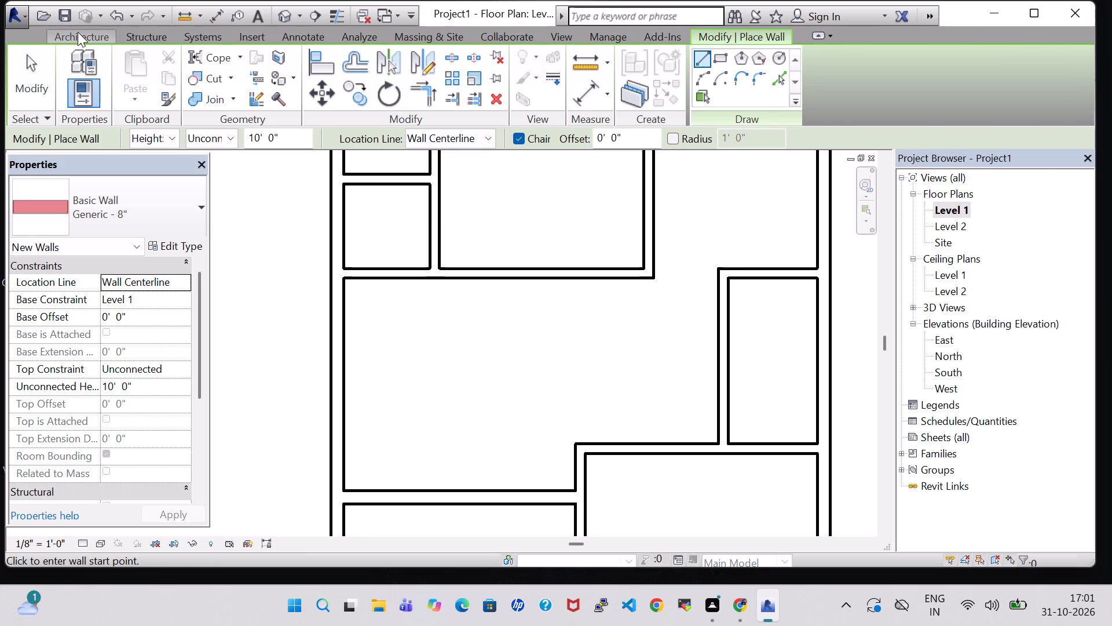
Place a Single-Flush 30" x 80" door in the small east room's west wall, swinging inward, about 1'-10" from the north wall.
click(78, 32)
click(101, 66)
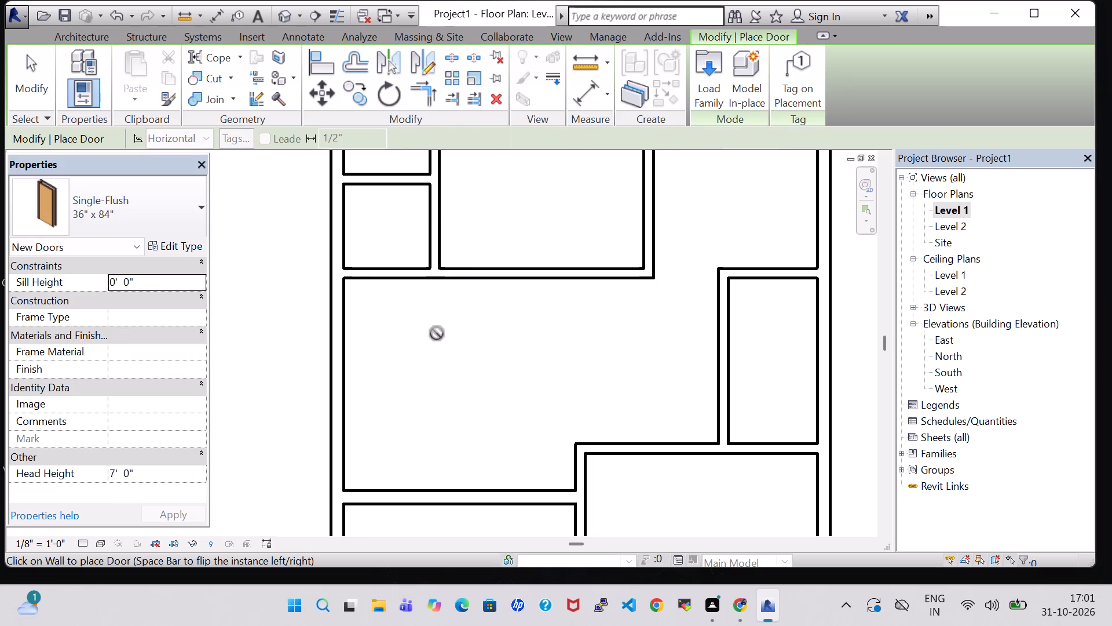
scroll(437, 326, down, 1)
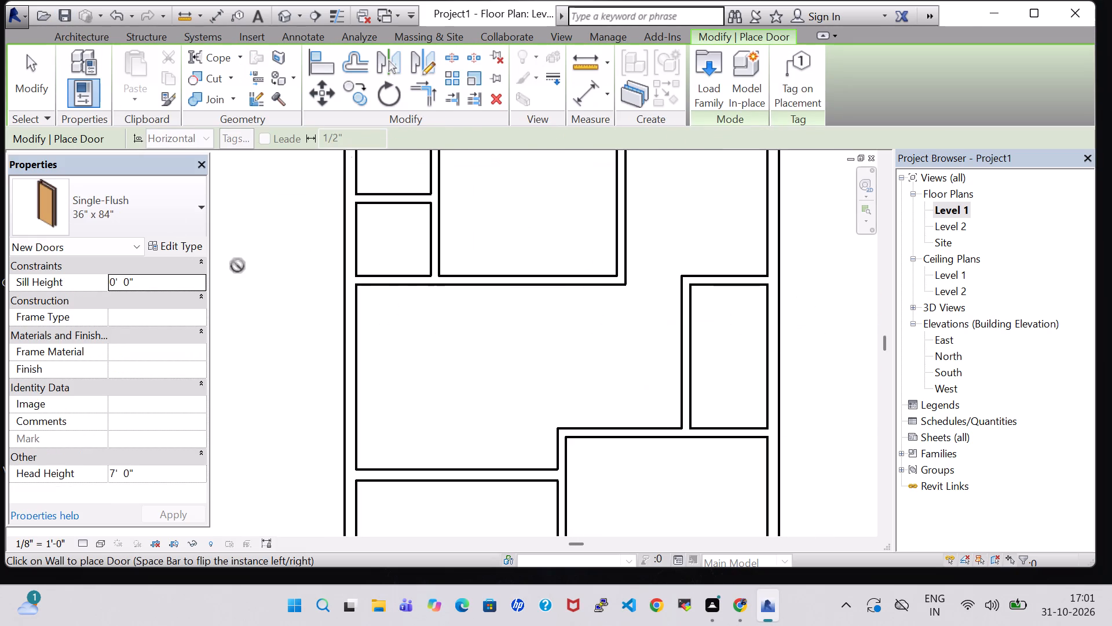
click(148, 205)
scroll(136, 312, up, 8)
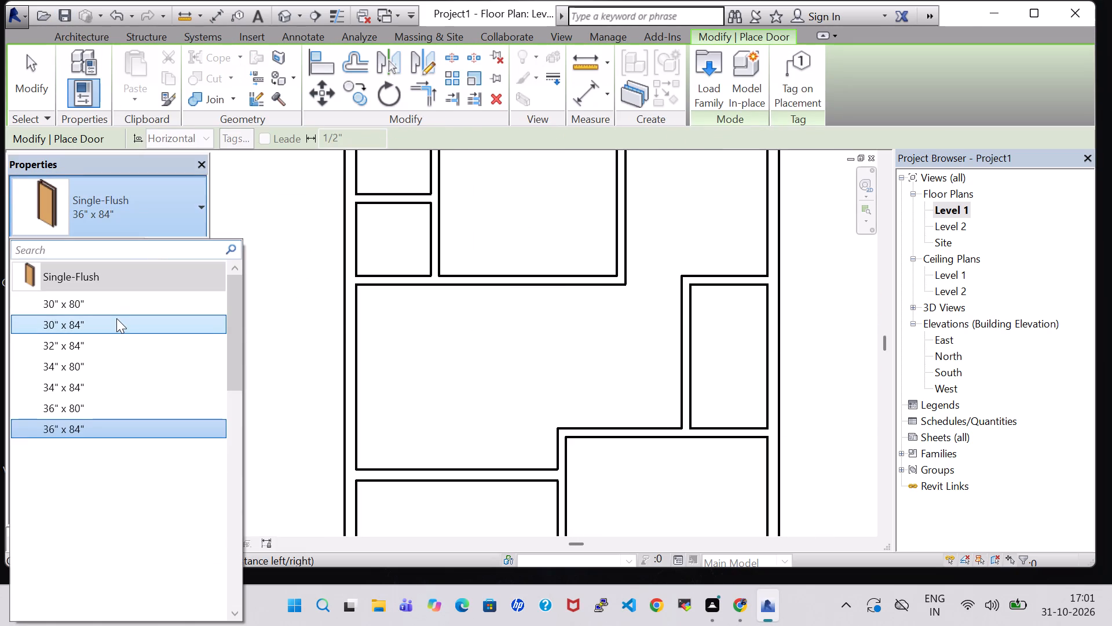
click(117, 299)
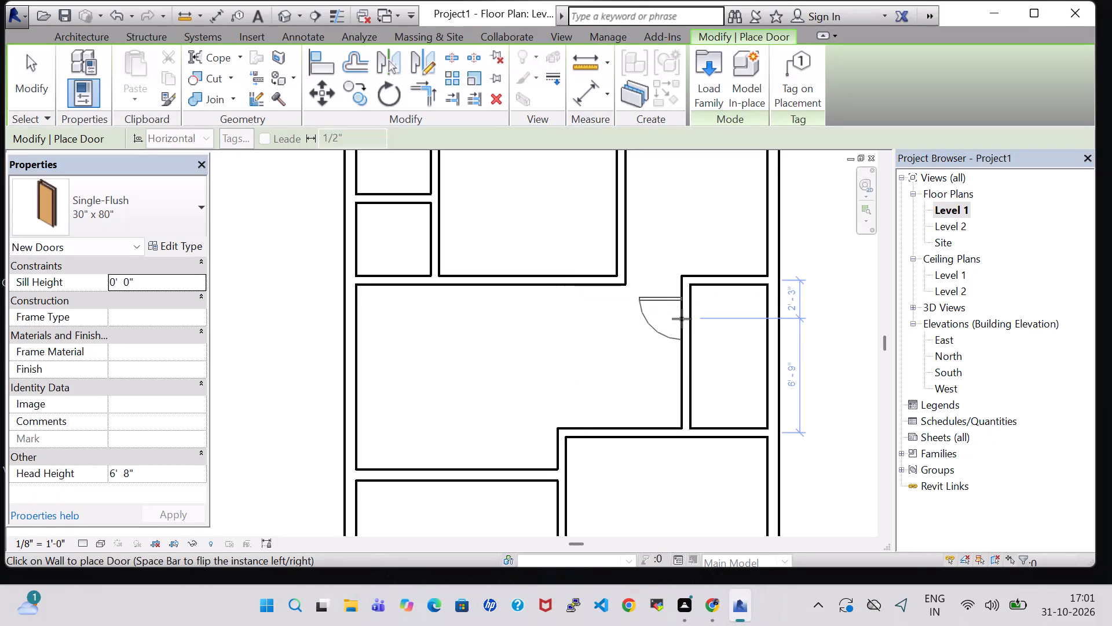
key(space)
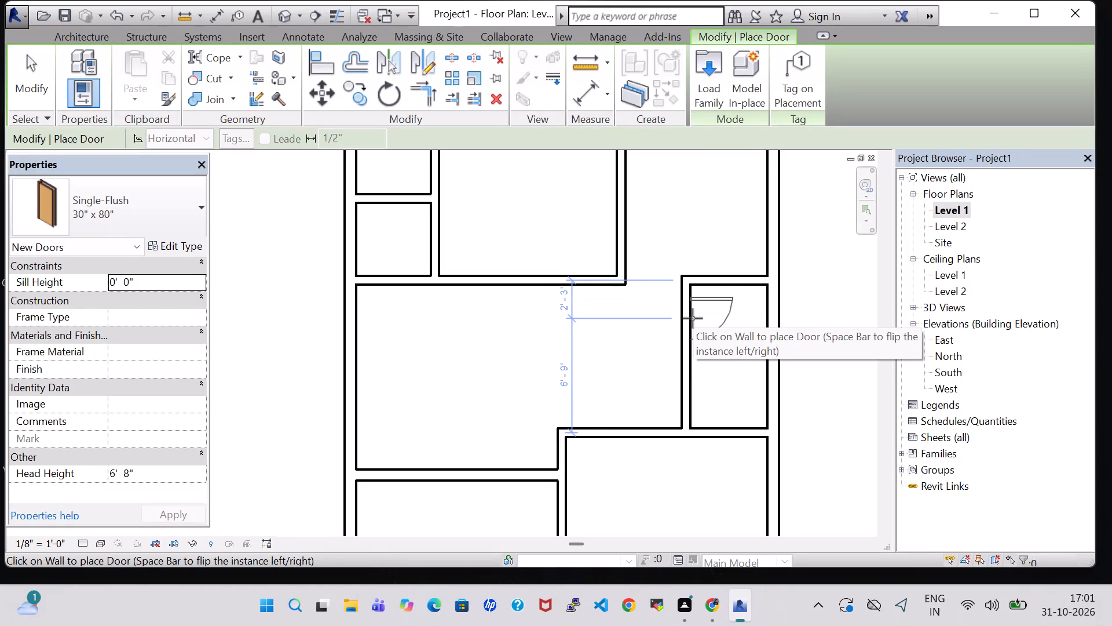
click(693, 311)
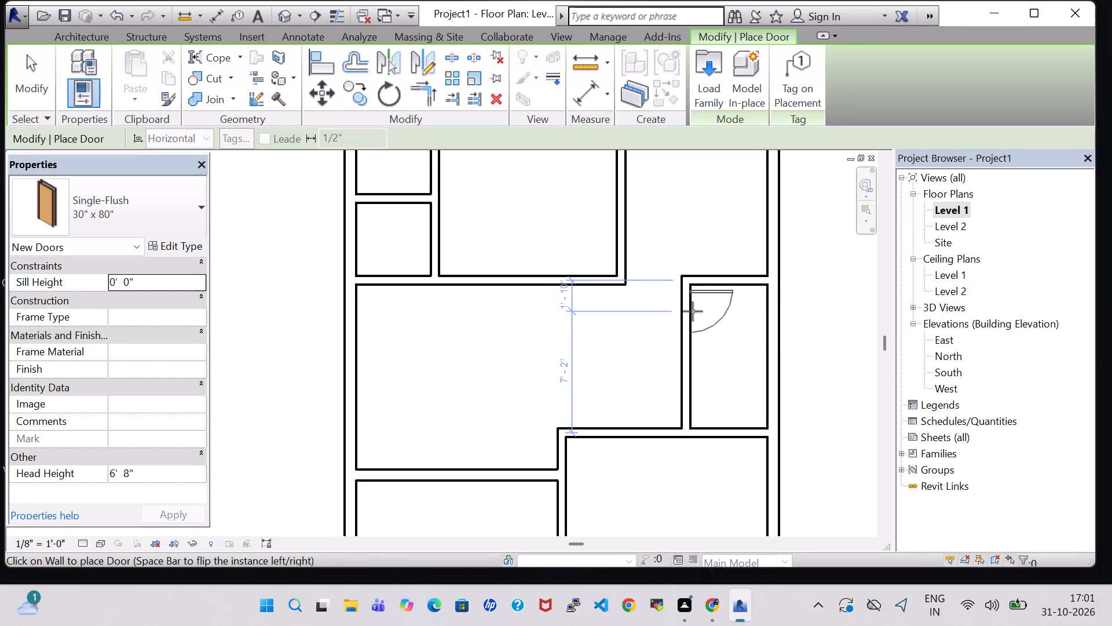
scroll(557, 345, down, 1)
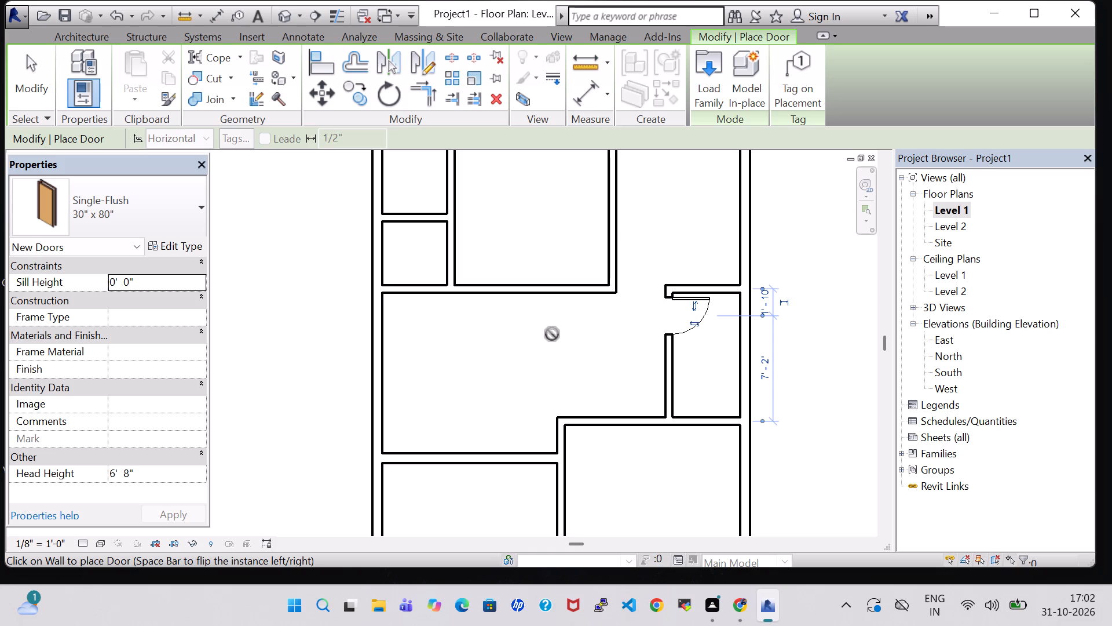
key(Escape)
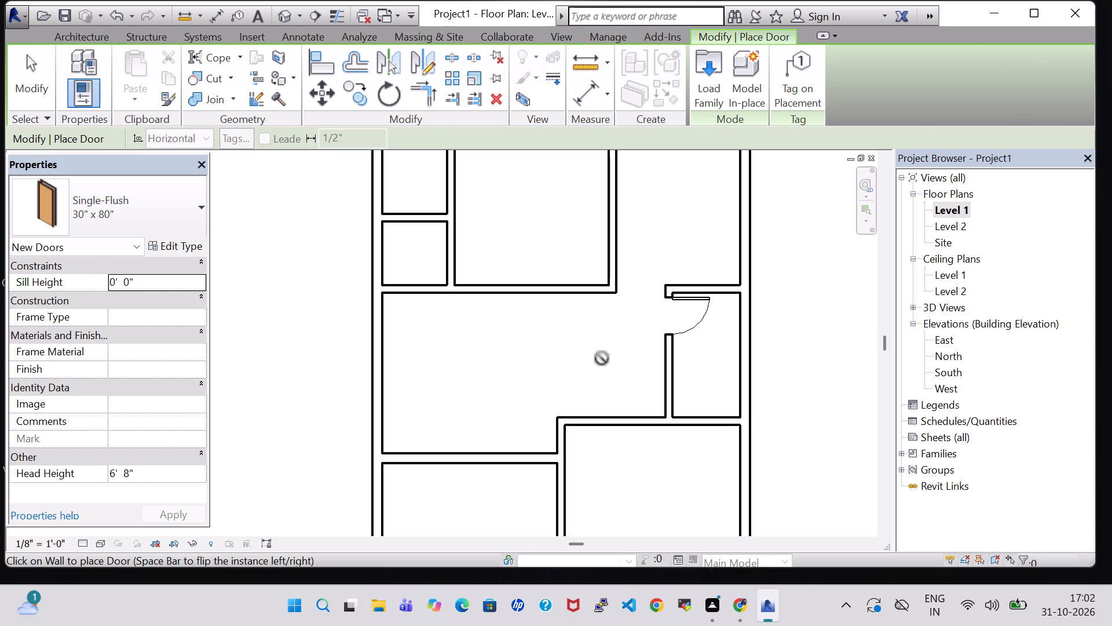
key(Escape)
key(Escape)
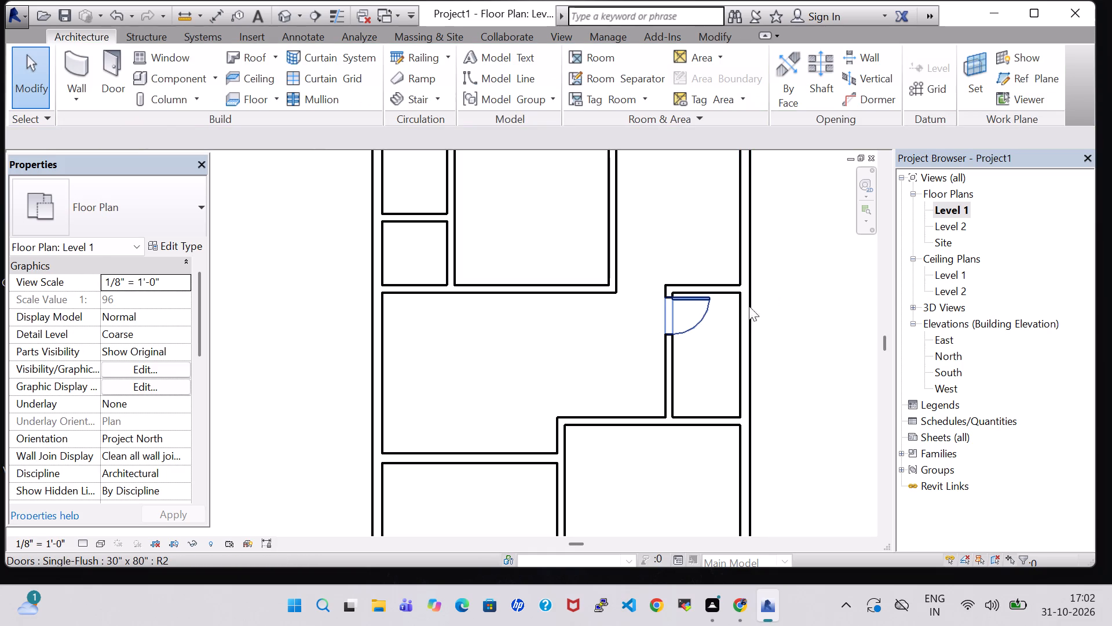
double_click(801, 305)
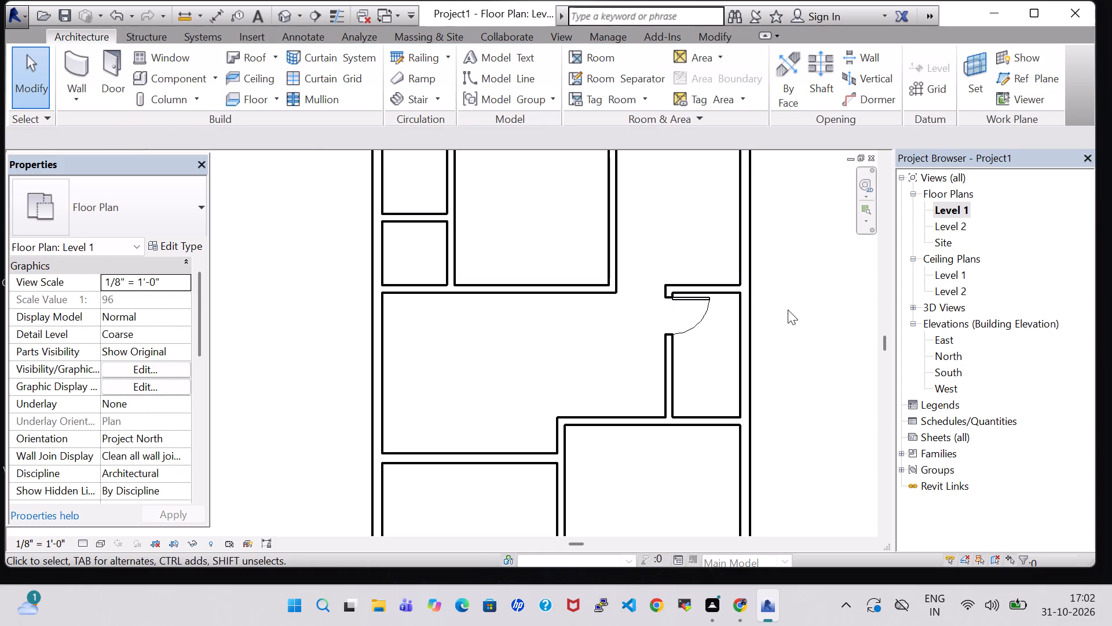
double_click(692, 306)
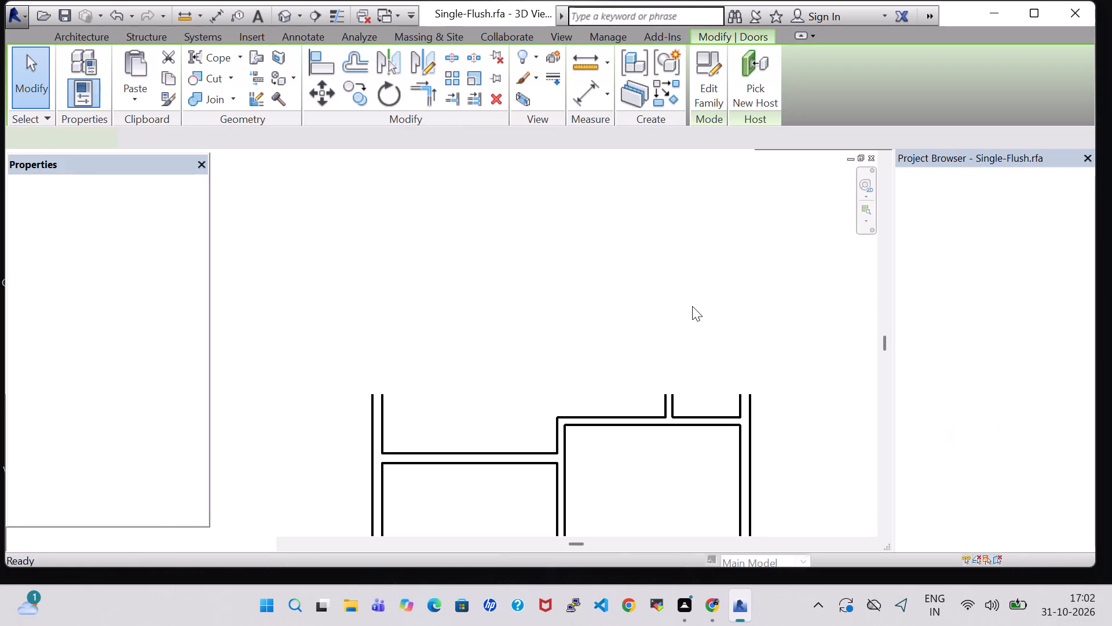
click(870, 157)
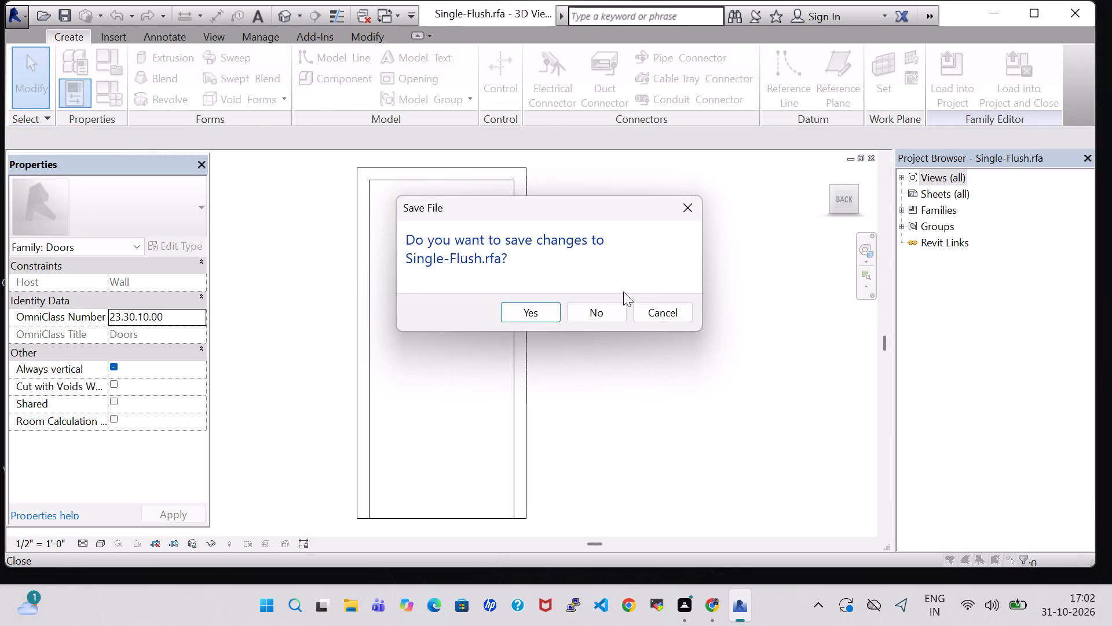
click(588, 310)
Load the residential Door-Exterior-Double-Full Glass-Wood_Clad family with the 60" x 80" type.
scroll(683, 275, down, 2)
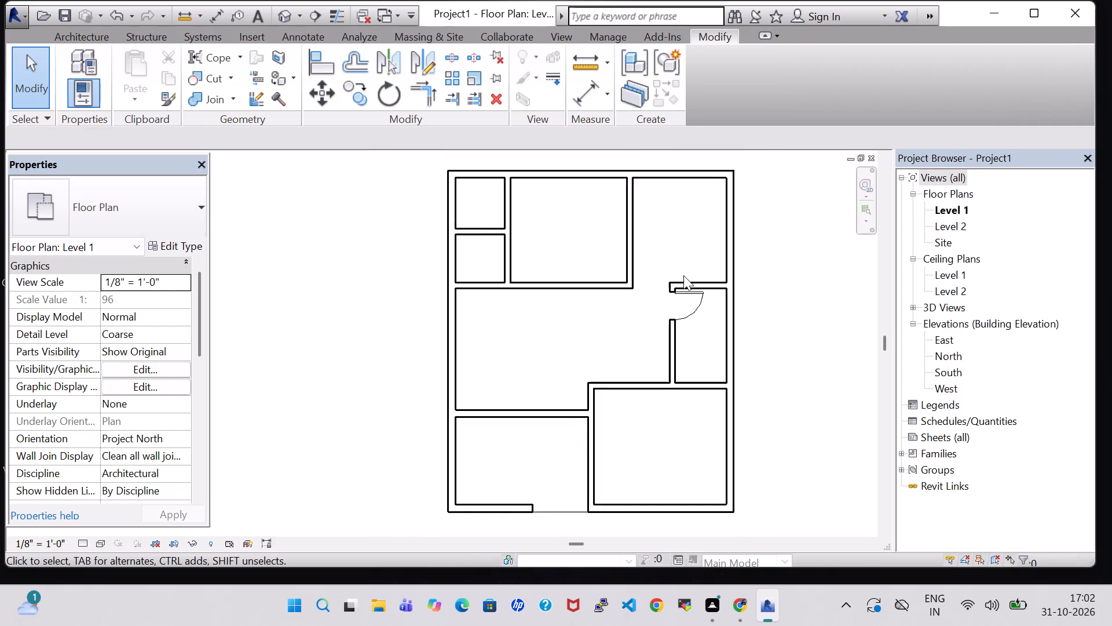
scroll(683, 275, down, 1)
middle_drag(782, 262, 722, 261)
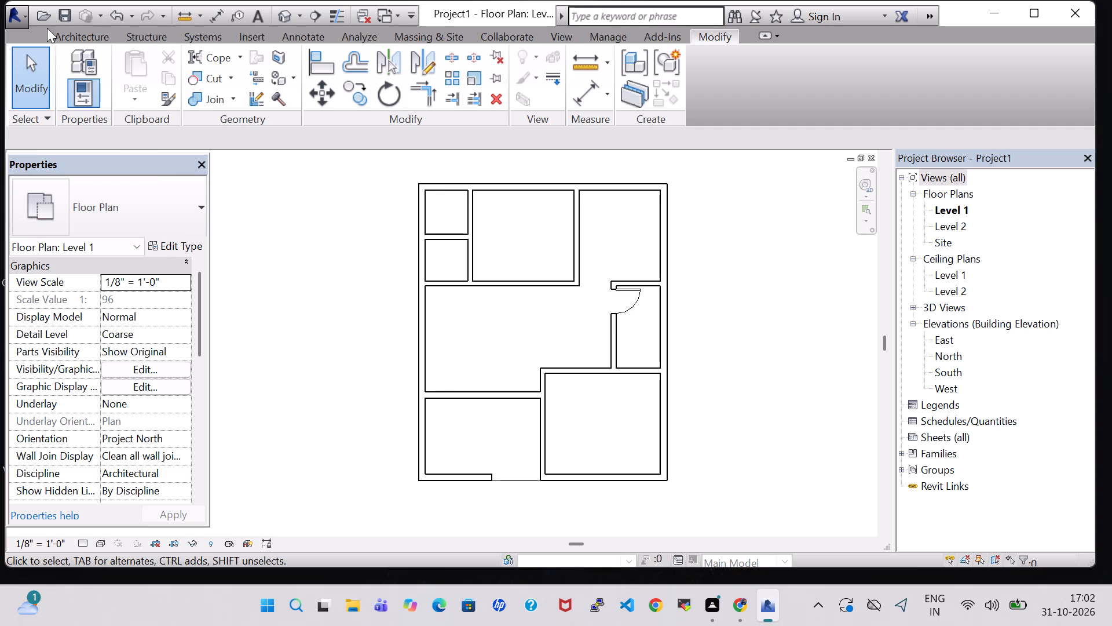
click(77, 32)
click(121, 61)
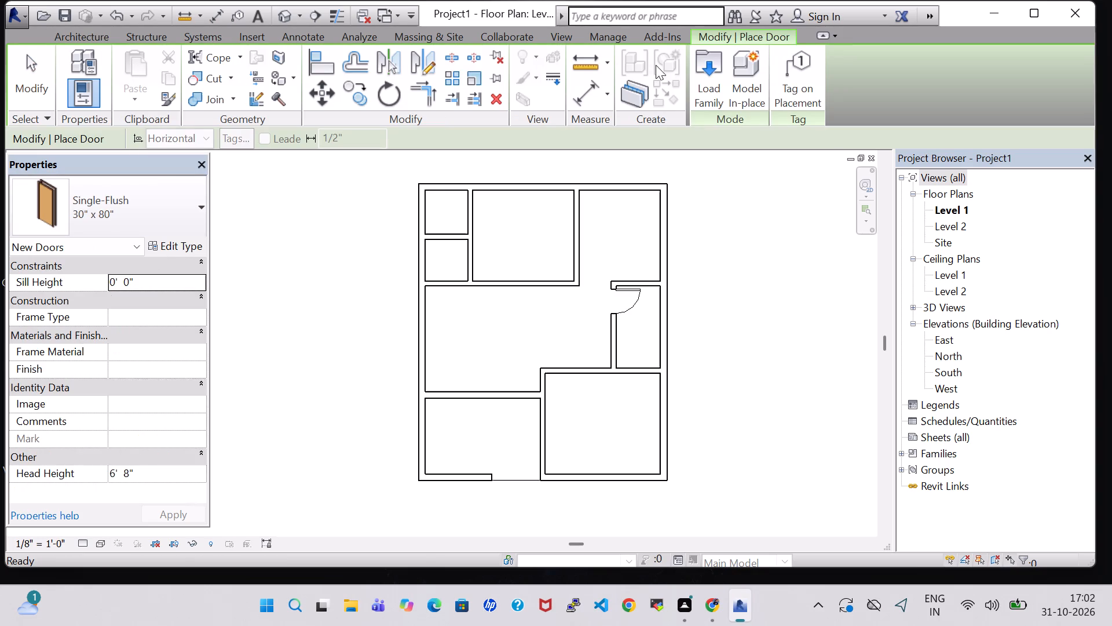
click(723, 86)
scroll(630, 256, down, 1)
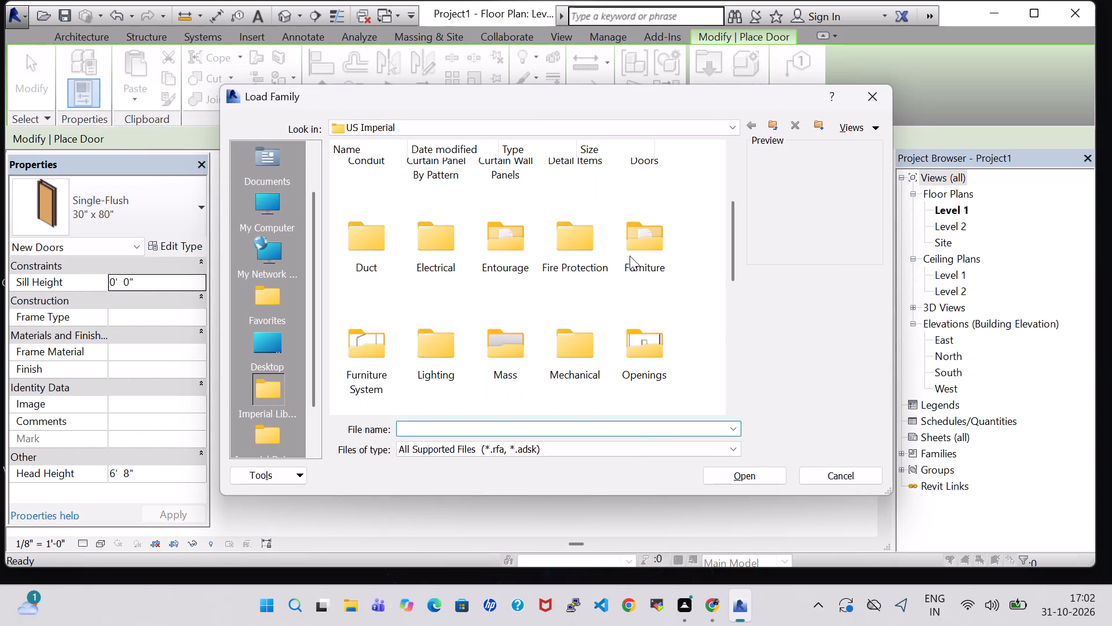
scroll(630, 256, up, 1)
double_click(645, 284)
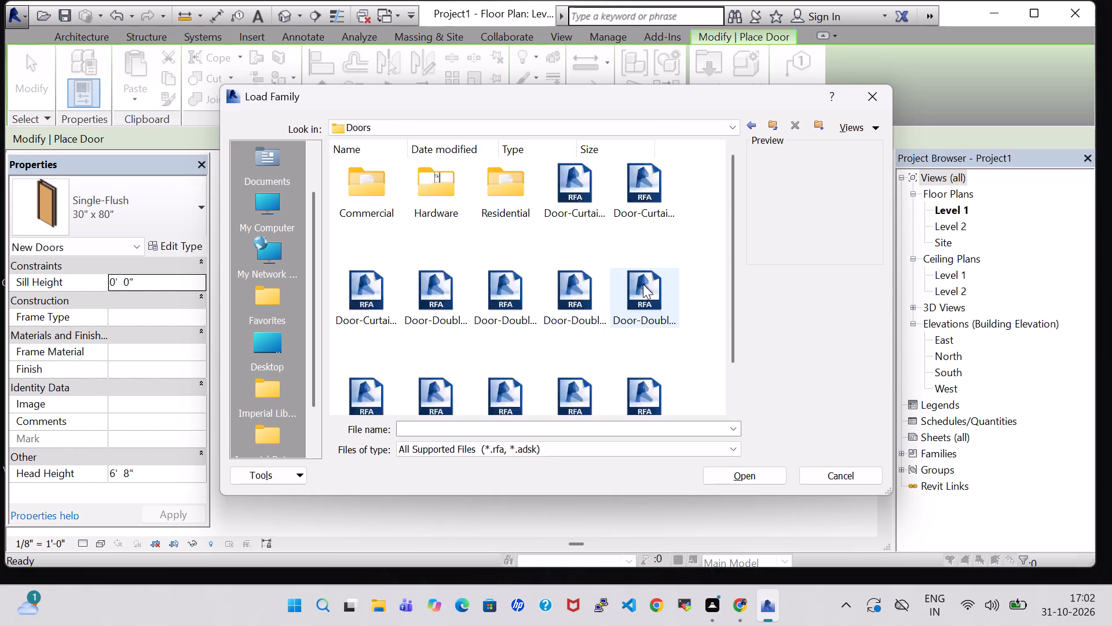
double_click(509, 199)
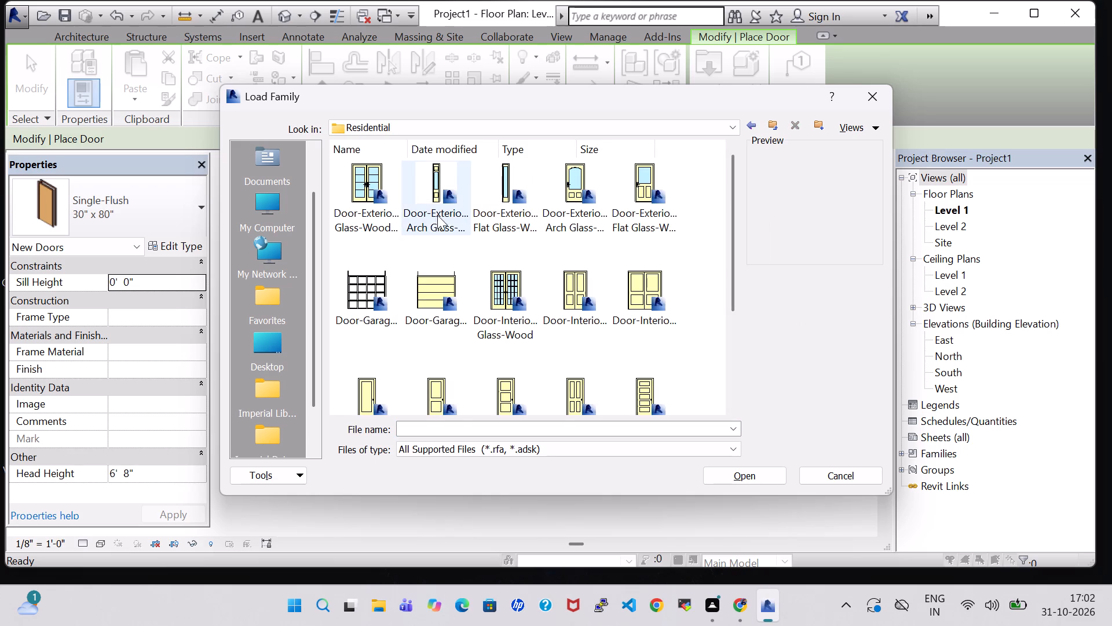
click(389, 212)
click(743, 483)
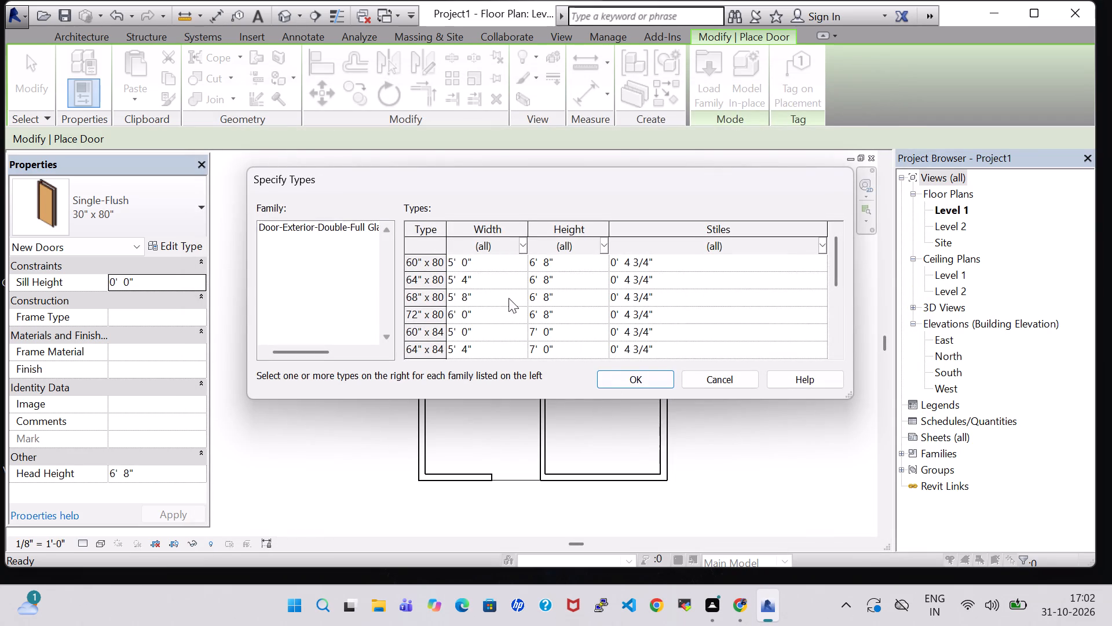
click(499, 260)
click(651, 381)
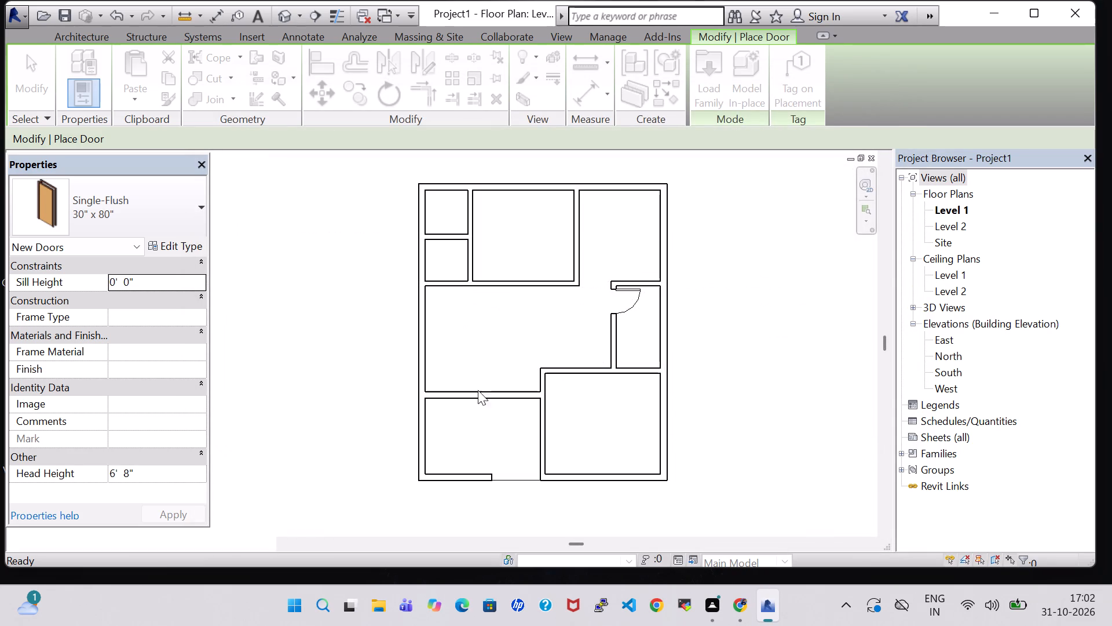
Place the 60" x 80" double door in the southwest room's north wall, opening north, about 3'-2" from the east partition.
scroll(464, 398, up, 5)
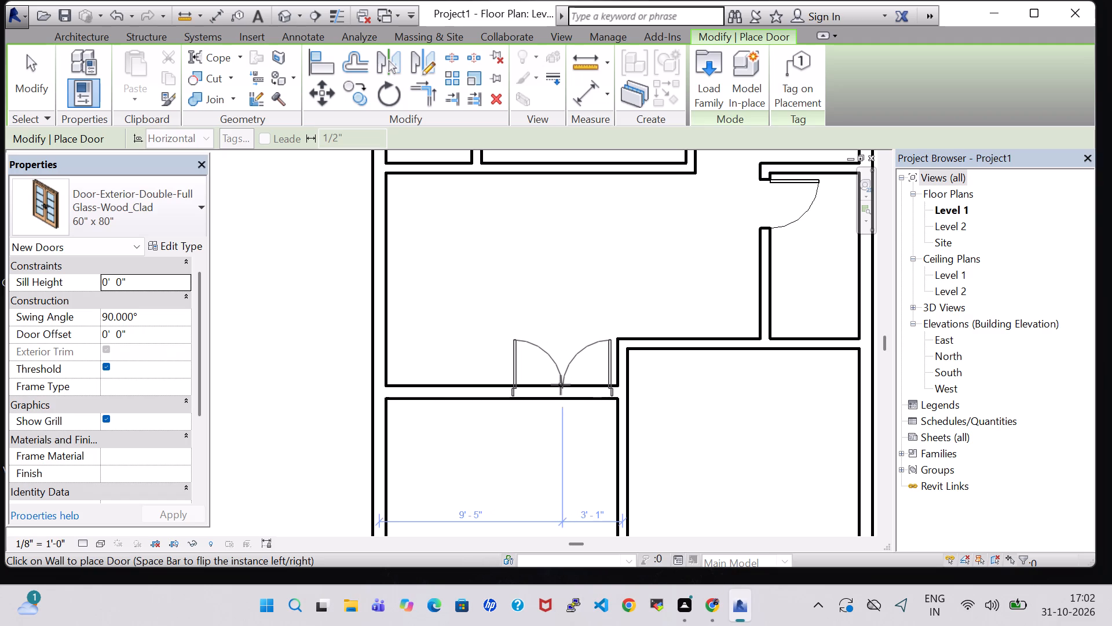
click(561, 385)
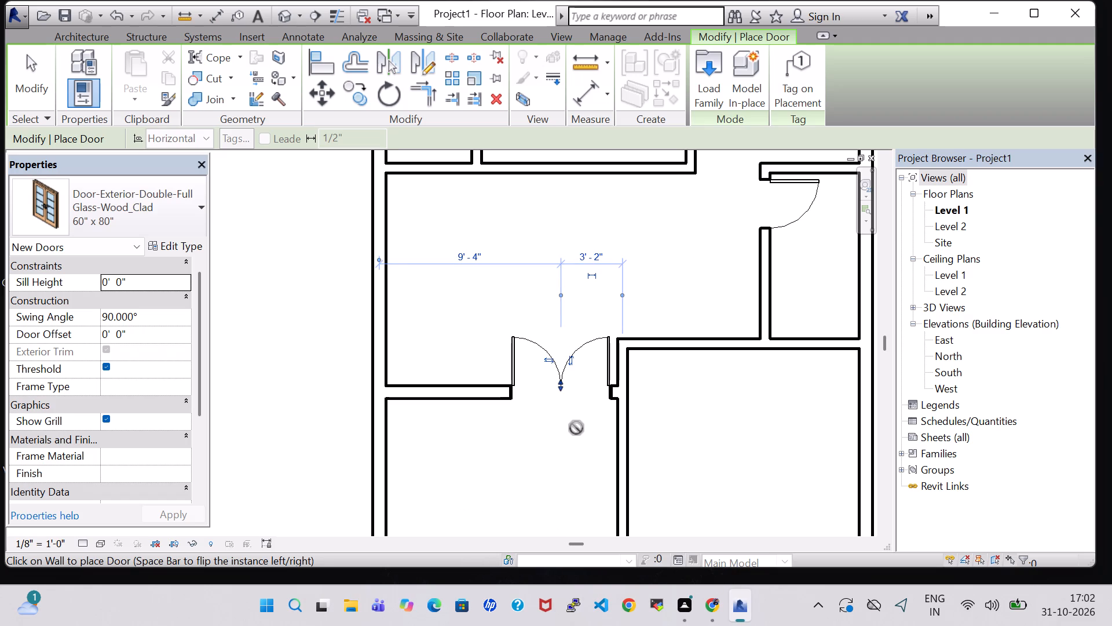
scroll(576, 428, down, 1)
key(Escape)
key(Escape)
key(Escape)
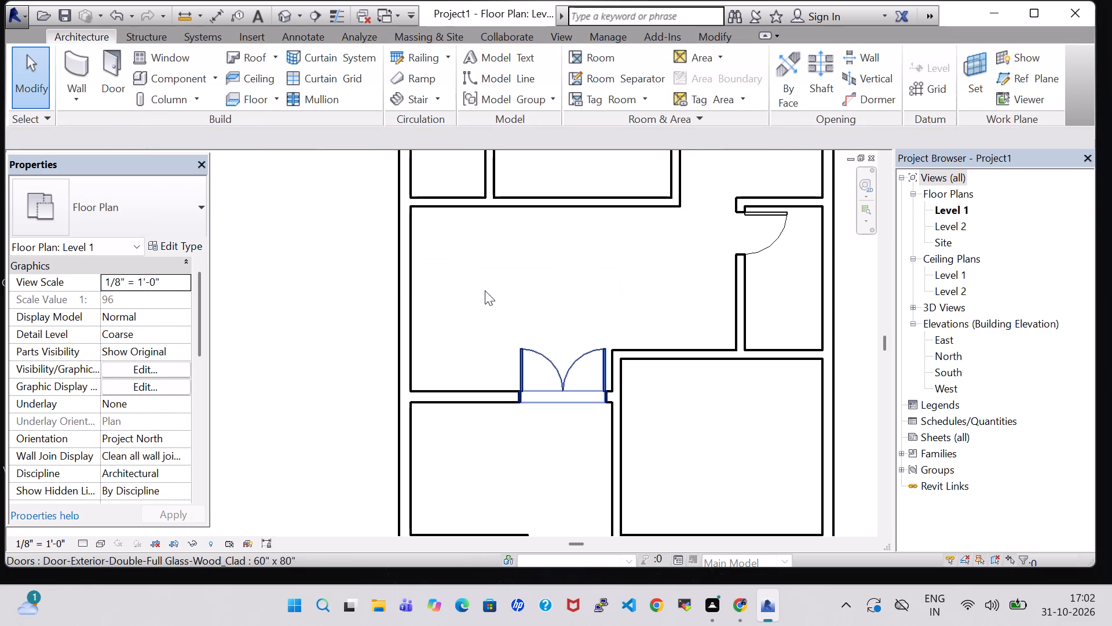
Load the residential Door-Exterior-Single-Entry-Half Arch Glass family with the 30" x 80" type.
click(107, 70)
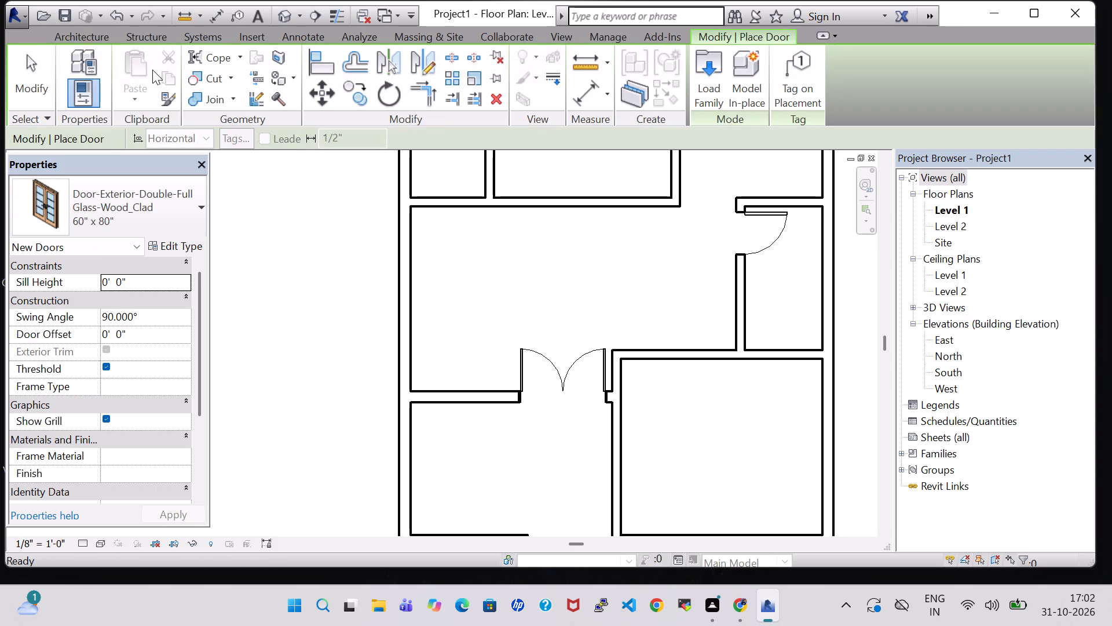
click(703, 102)
scroll(596, 240, down, 1)
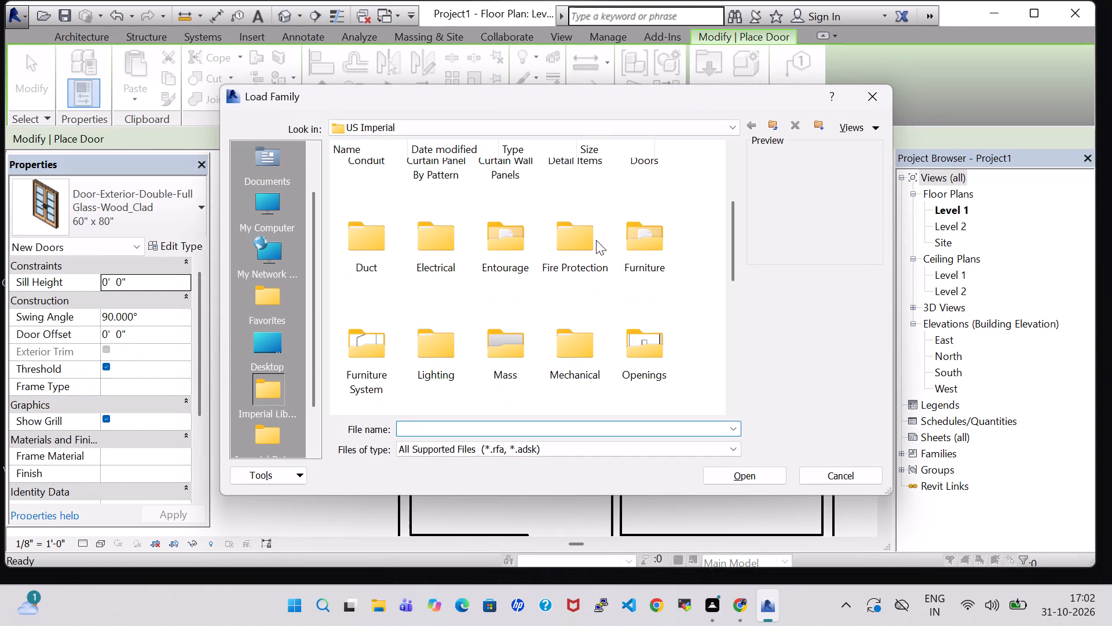
scroll(613, 232, up, 1)
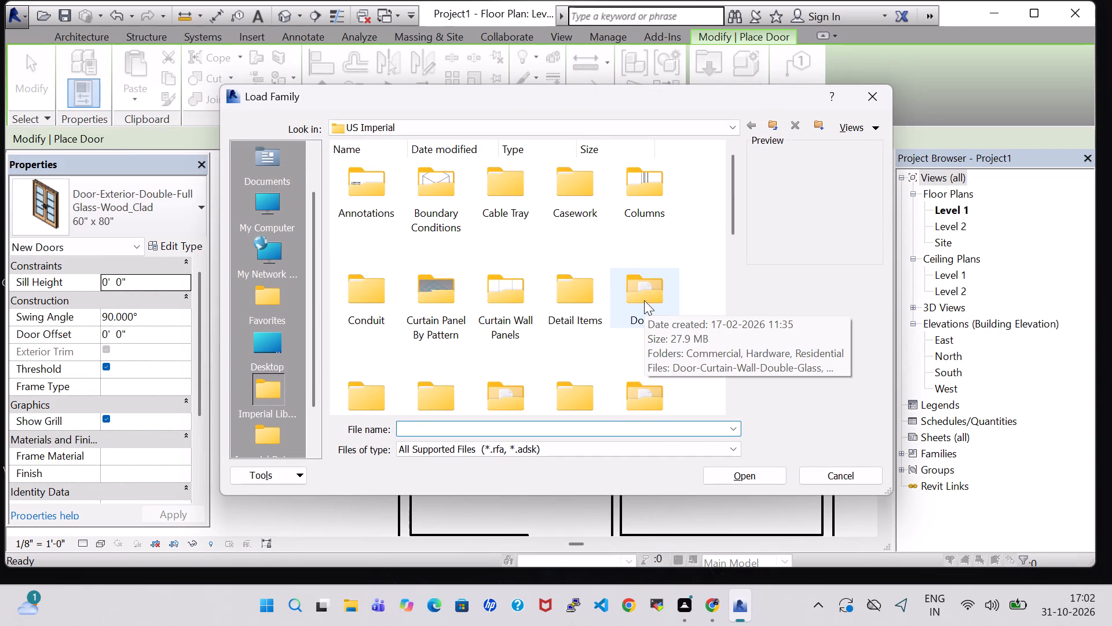
click(644, 300)
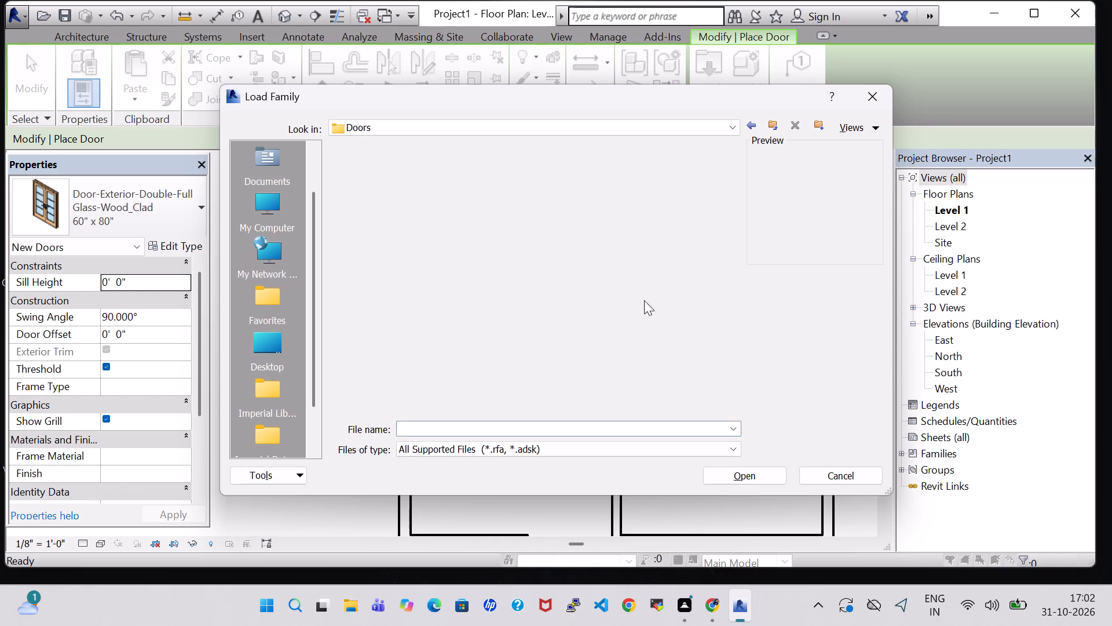
double_click(509, 206)
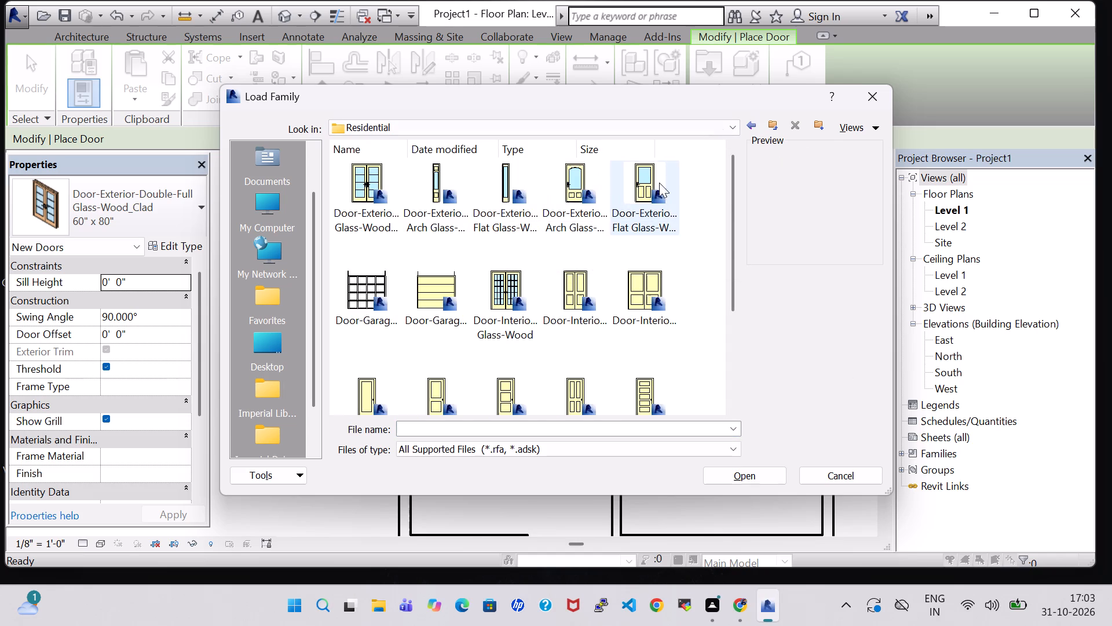
click(568, 214)
click(766, 468)
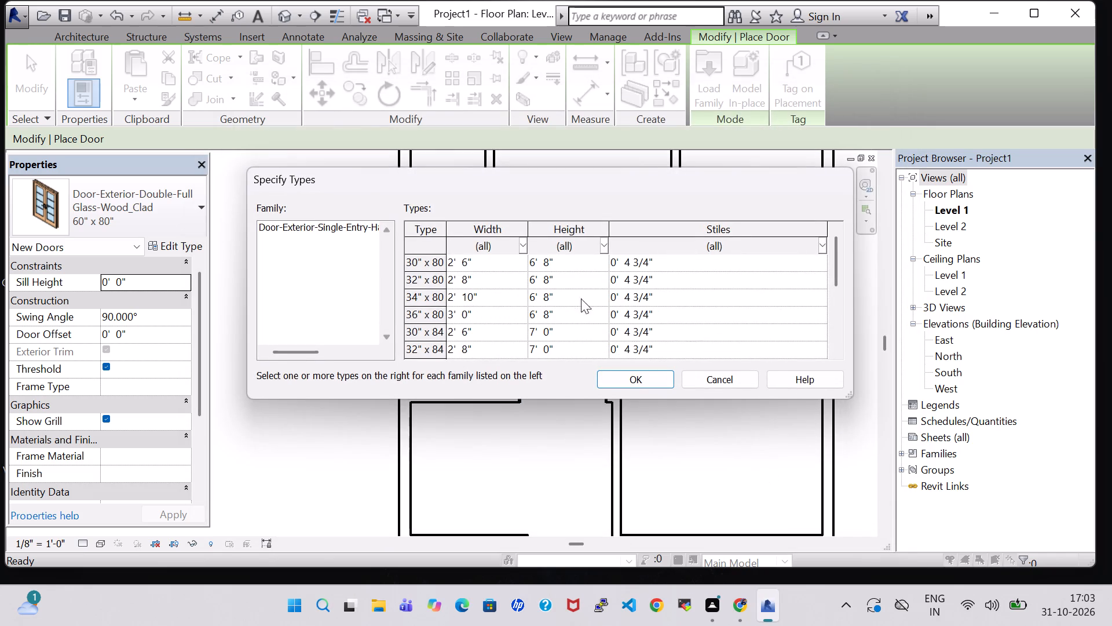
click(468, 270)
click(637, 381)
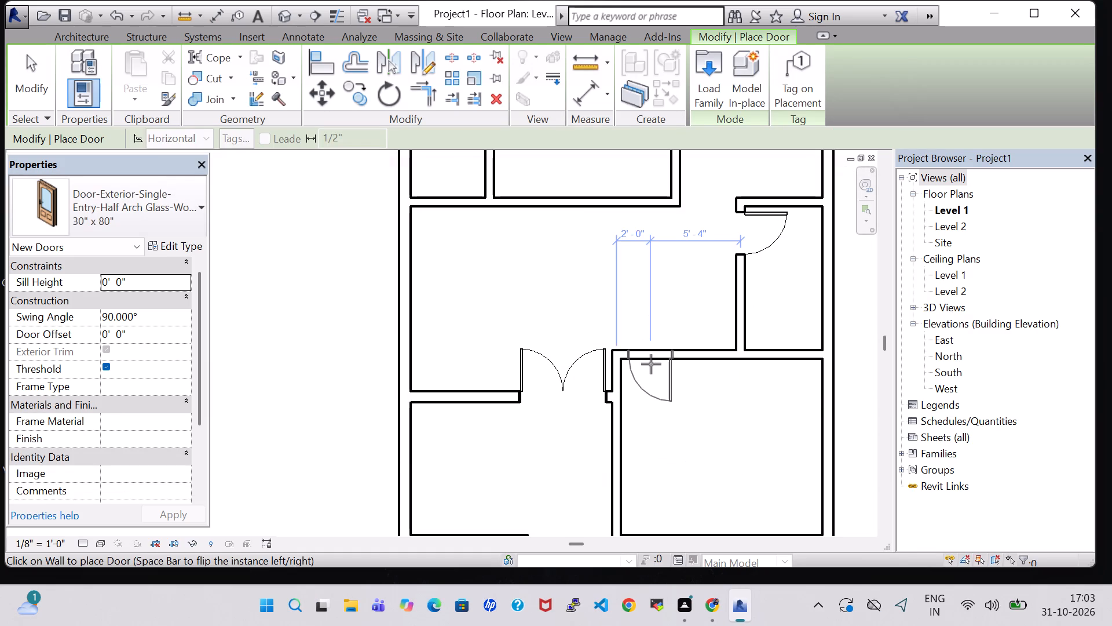
Place the half arch glass door in the southeast room's north wall, hinged west and opening inward, about 2'-0" from the west partition.
key(space)
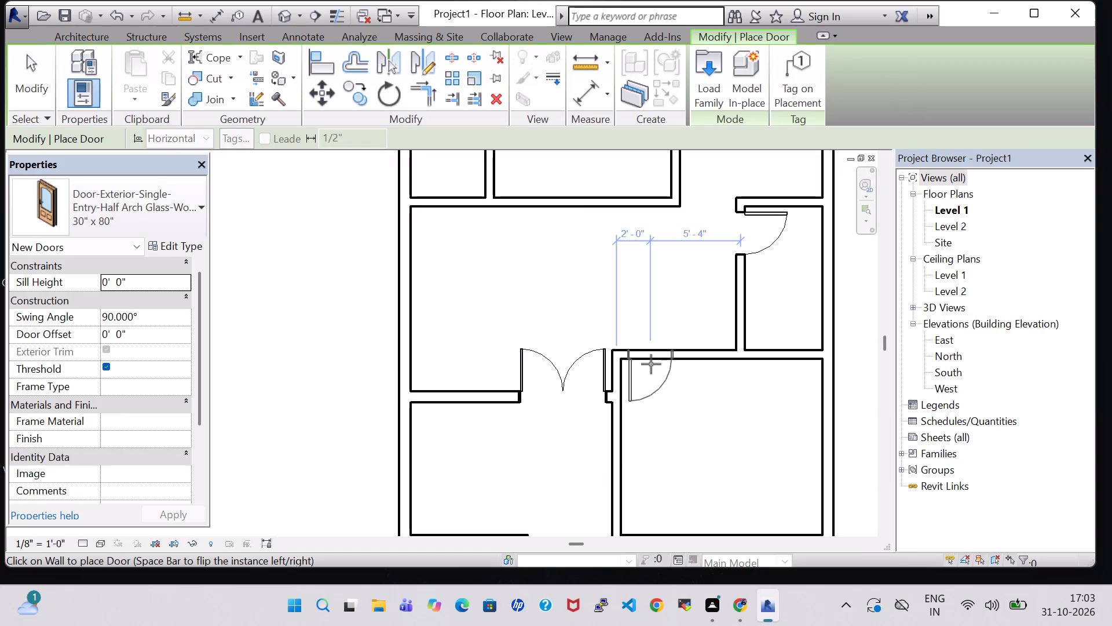
click(651, 364)
Place another half arch glass door in the north-central room's south wall, hinged west and opening inward, about 2'-1" from the west partition.
scroll(693, 465, down, 2)
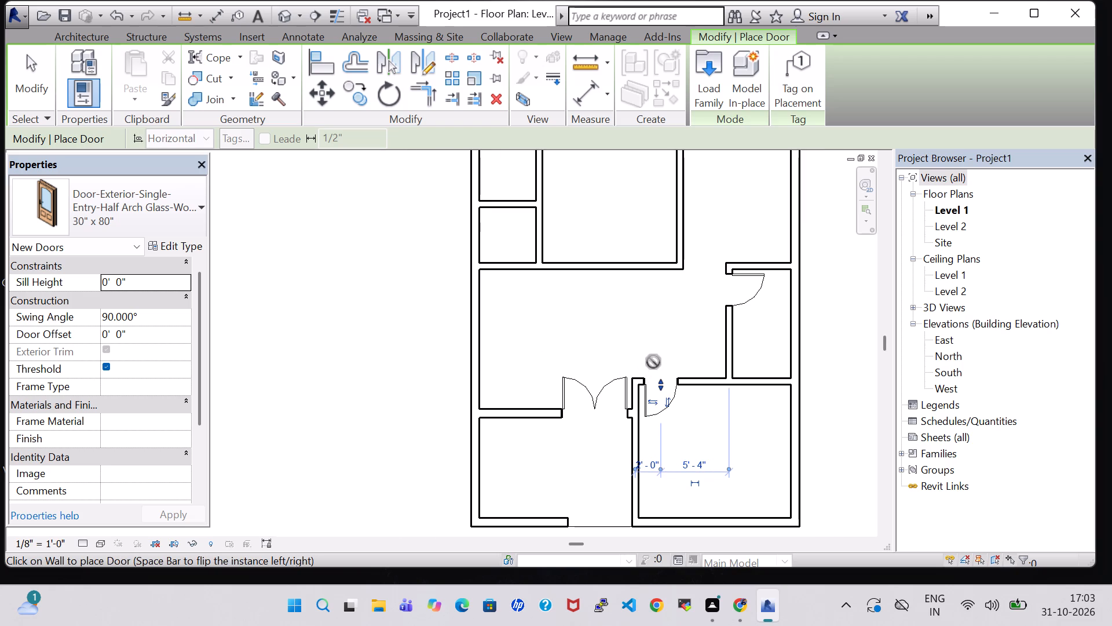
key(space)
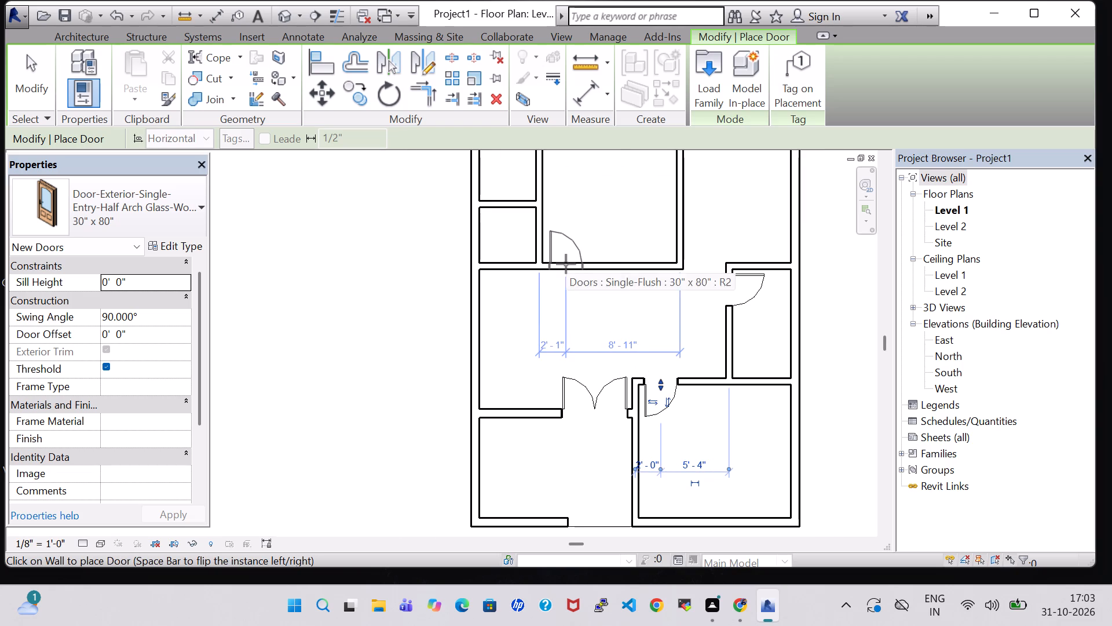
click(566, 264)
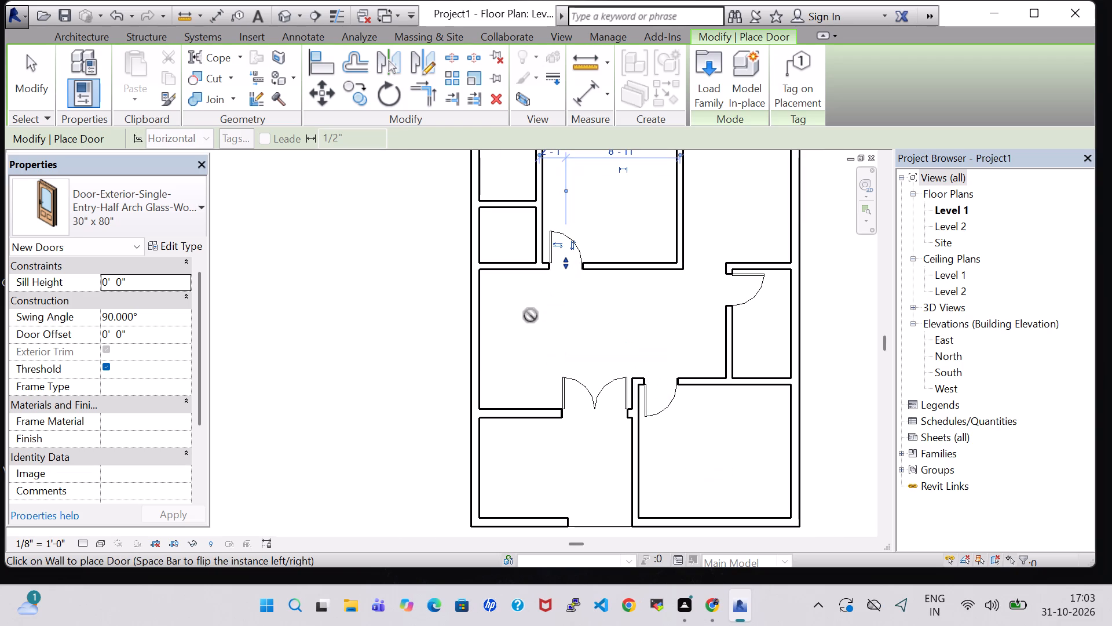
scroll(531, 315, down, 2)
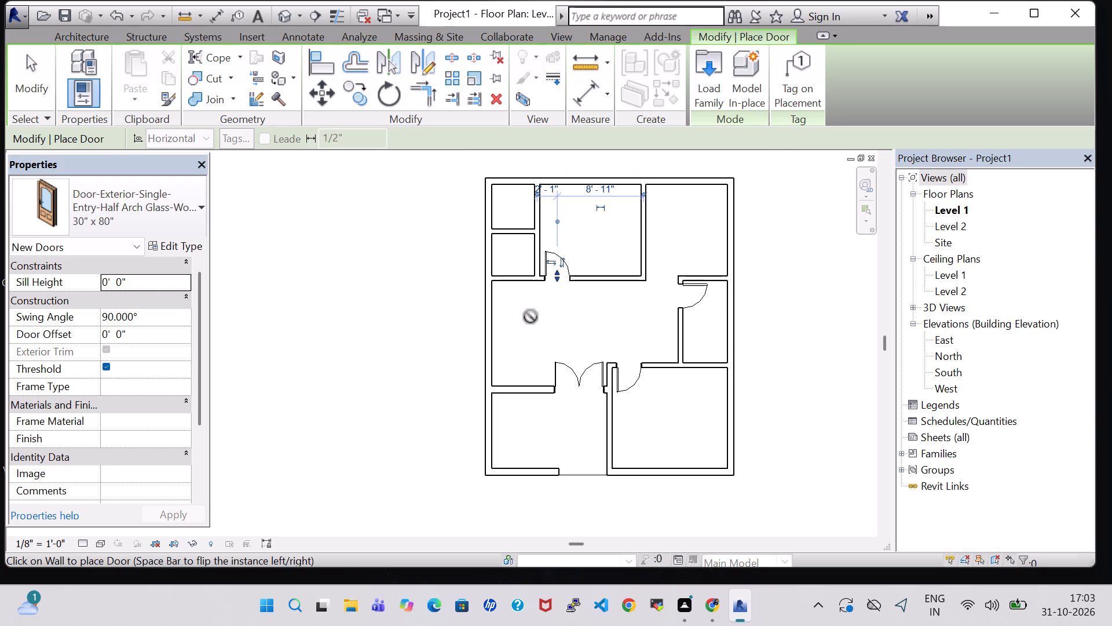
Place a Single-Flush 30" x 80" door in the northwest corner room's east wall, hinged north, opening inward, about 3'-3" from the south partition.
key(Escape)
key(Escape)
key(Escape)
key(Escape)
key(Escape)
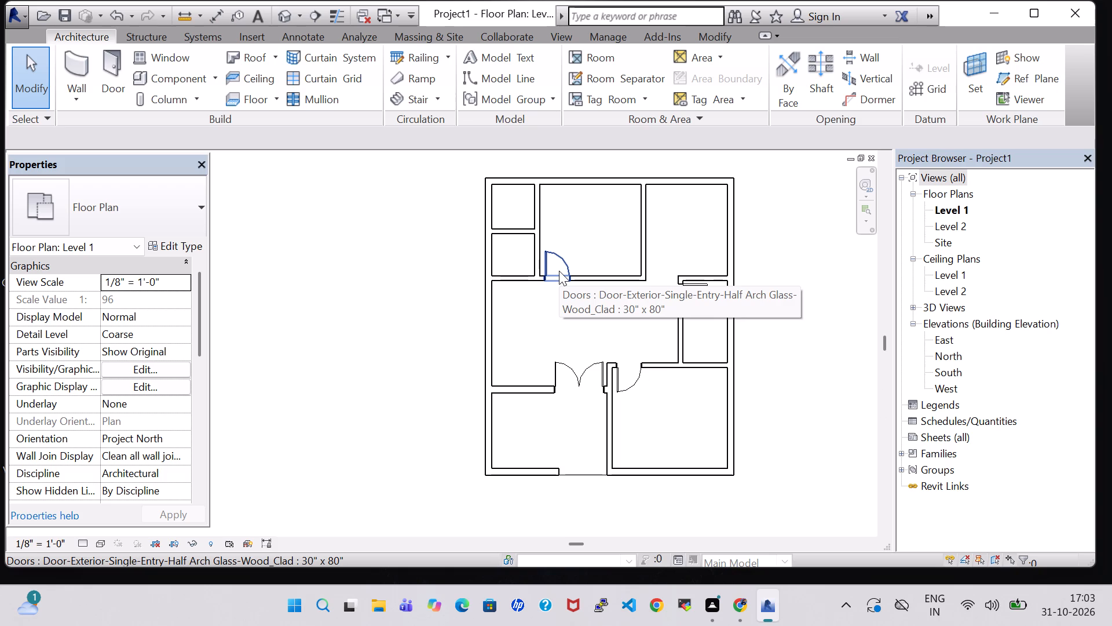
click(120, 60)
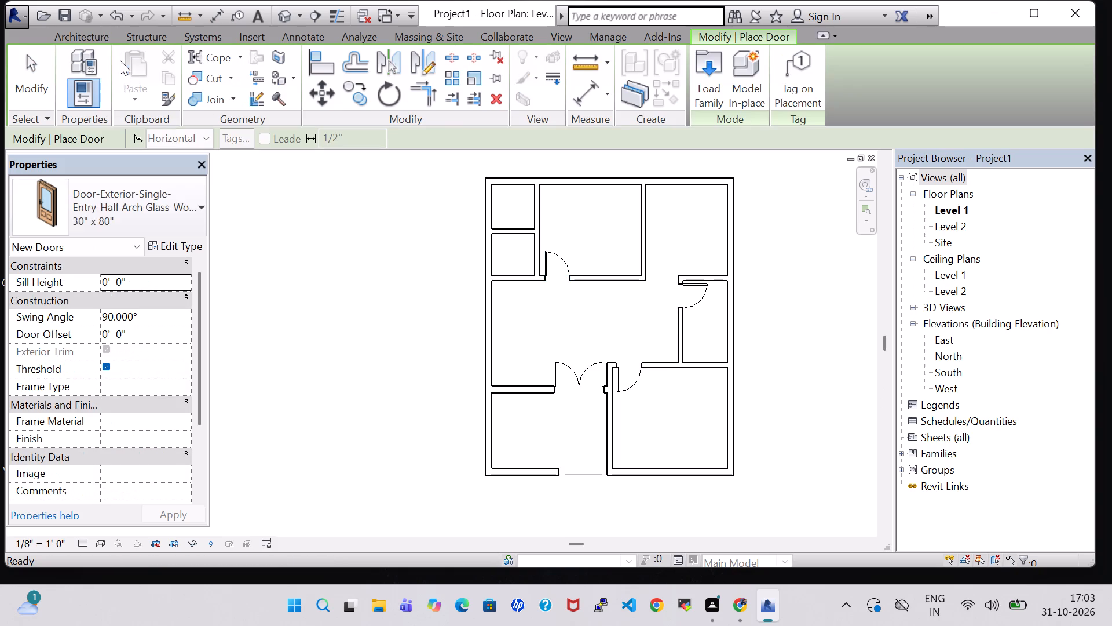
click(183, 222)
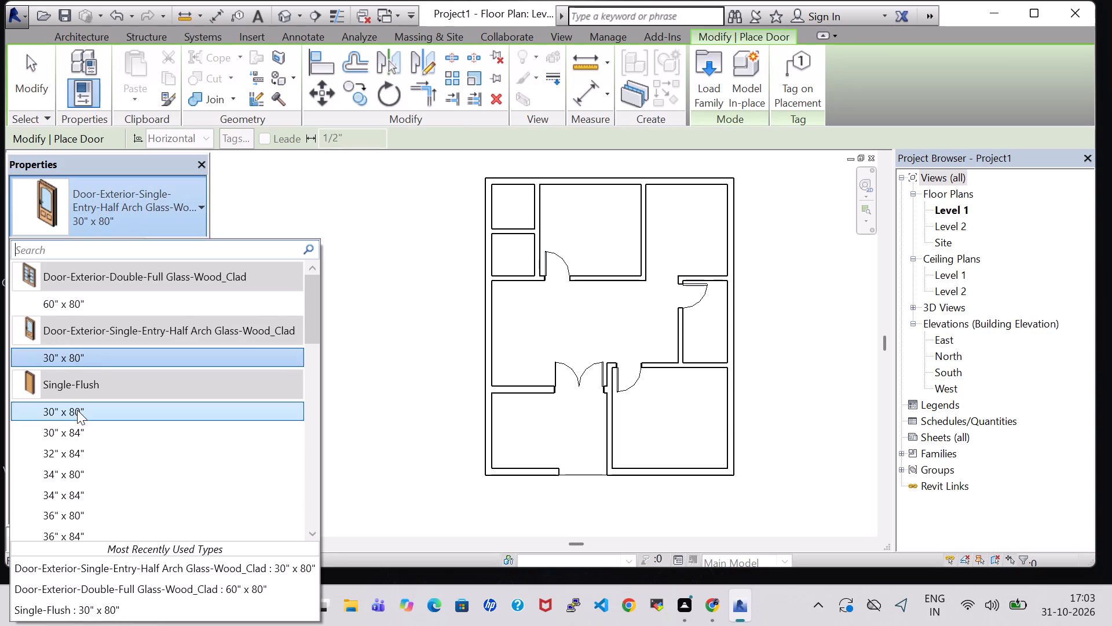
click(77, 410)
scroll(581, 307, up, 3)
middle_drag(537, 213, 520, 343)
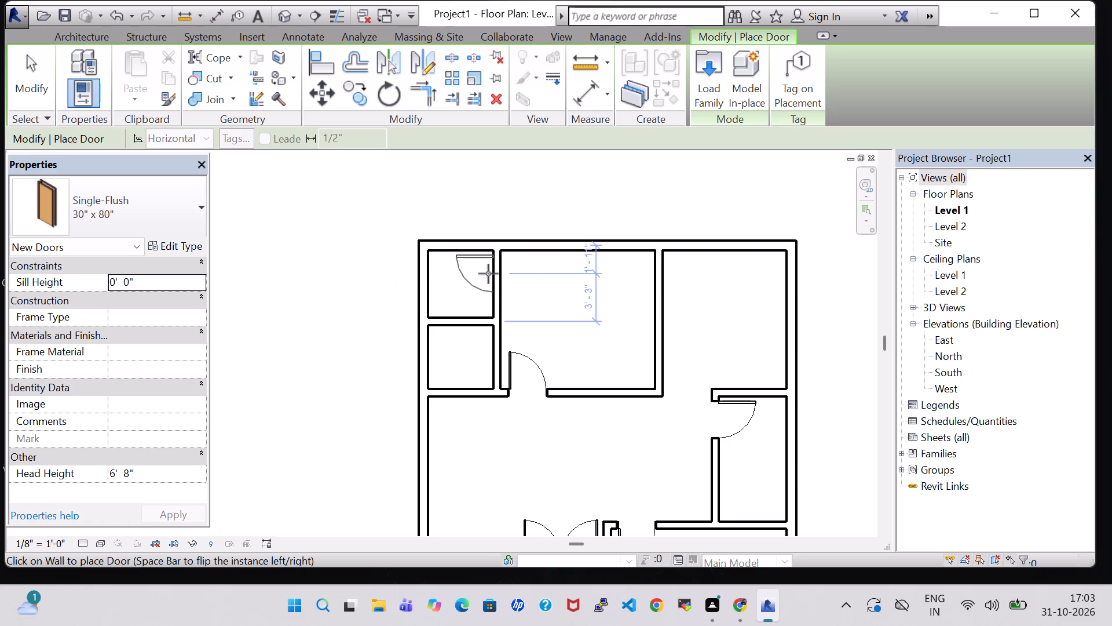
click(488, 274)
key(Escape)
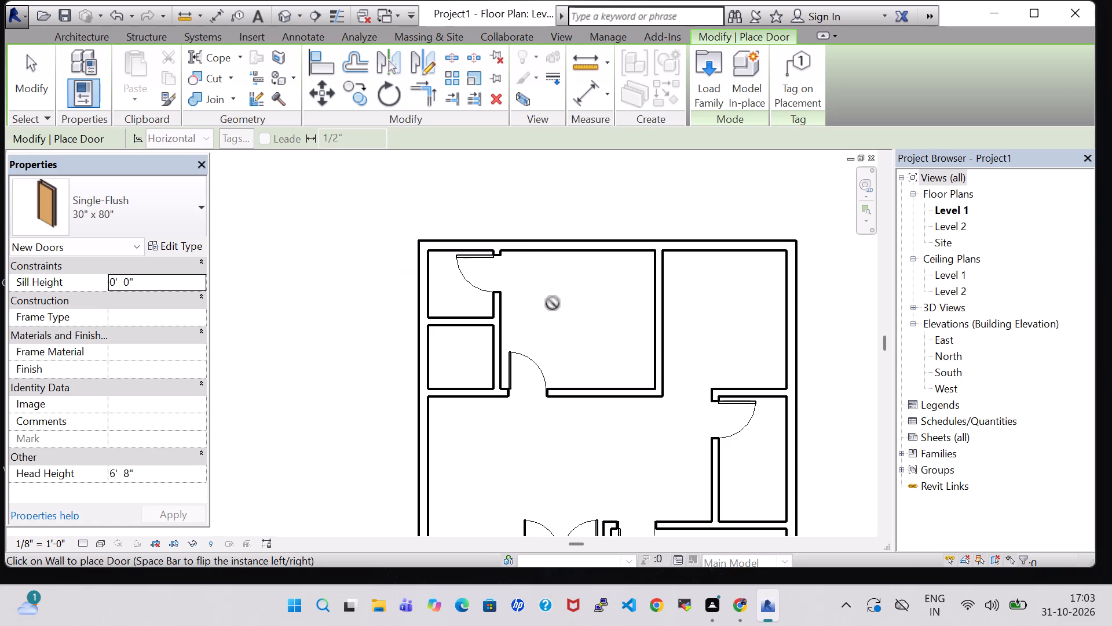
key(Escape)
key(Escape)
Load the residential Door-Interior-Single-Full Glass-Wood family with the 18" x 80" type.
scroll(553, 303, down, 1)
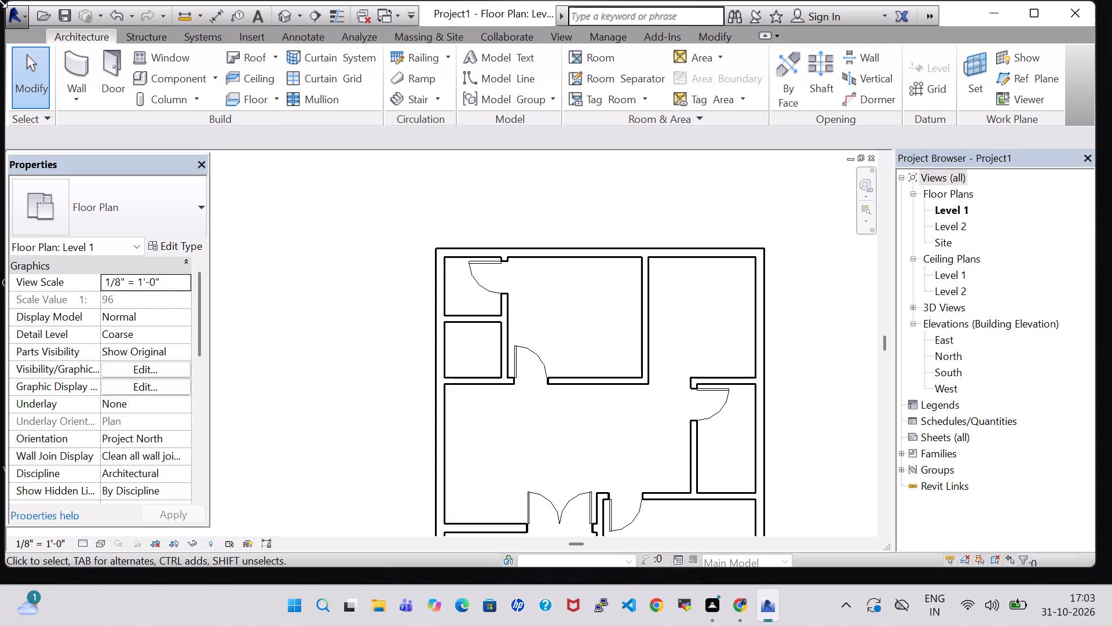
click(122, 74)
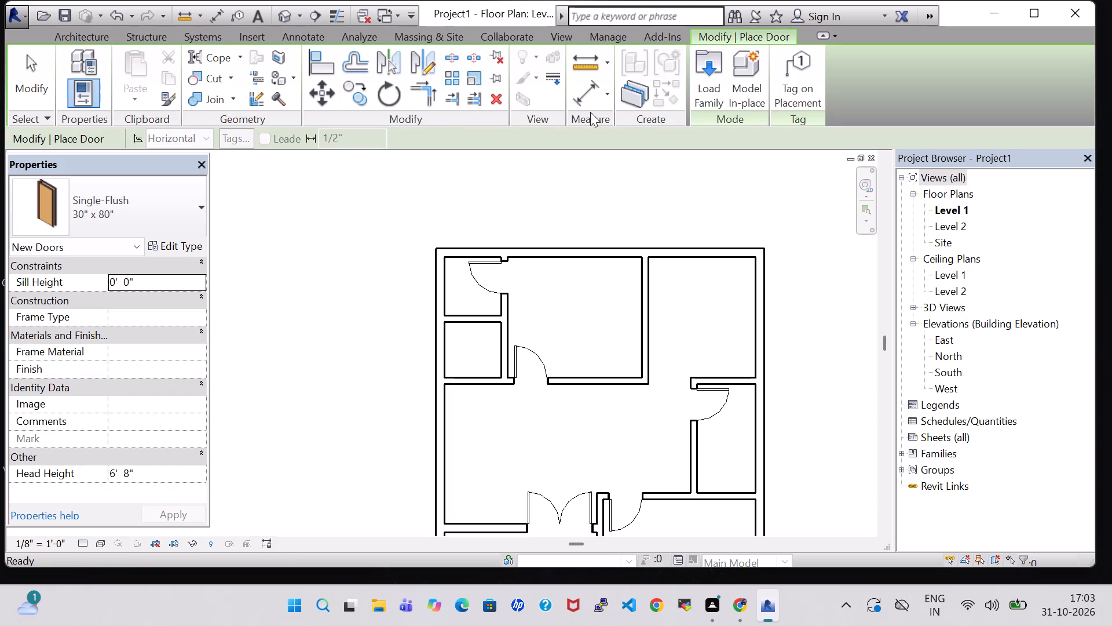
click(705, 87)
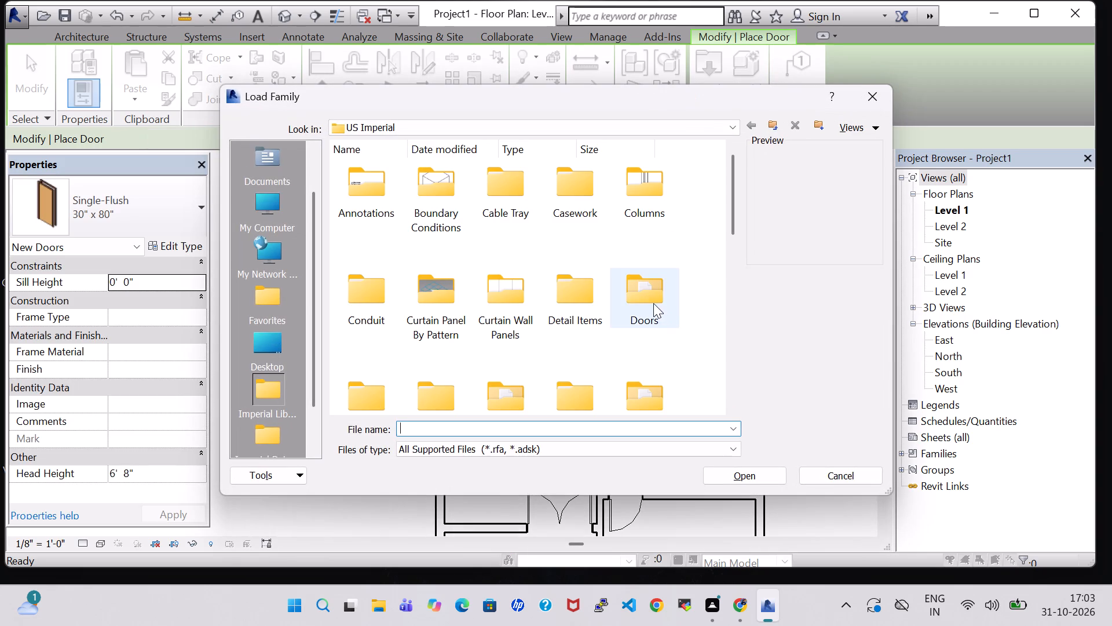
double_click(653, 303)
double_click(517, 208)
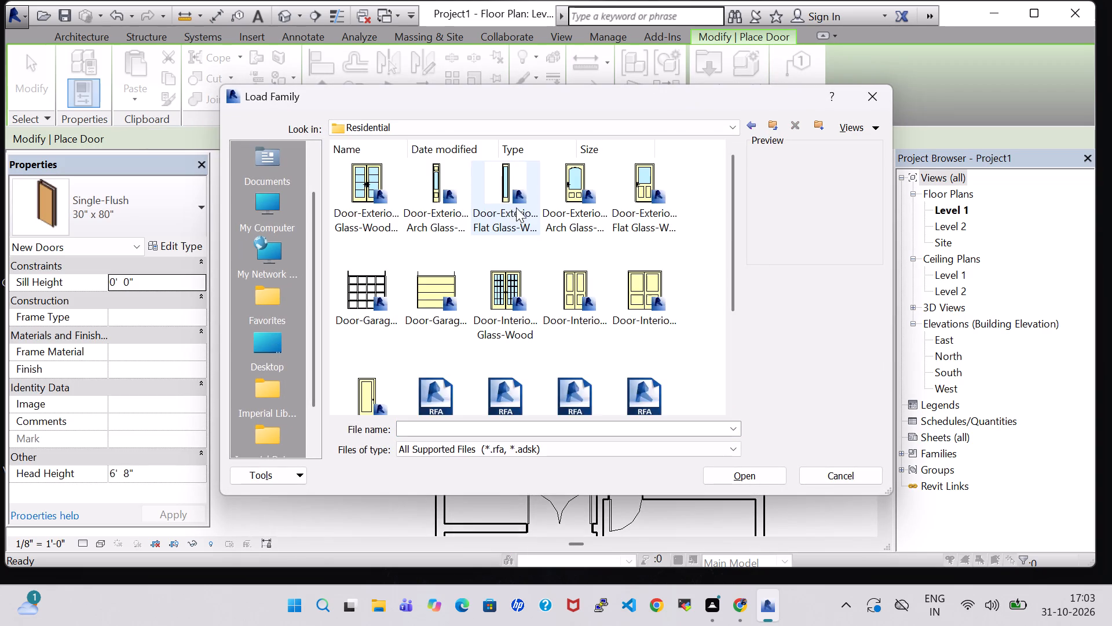
scroll(609, 202, down, 1)
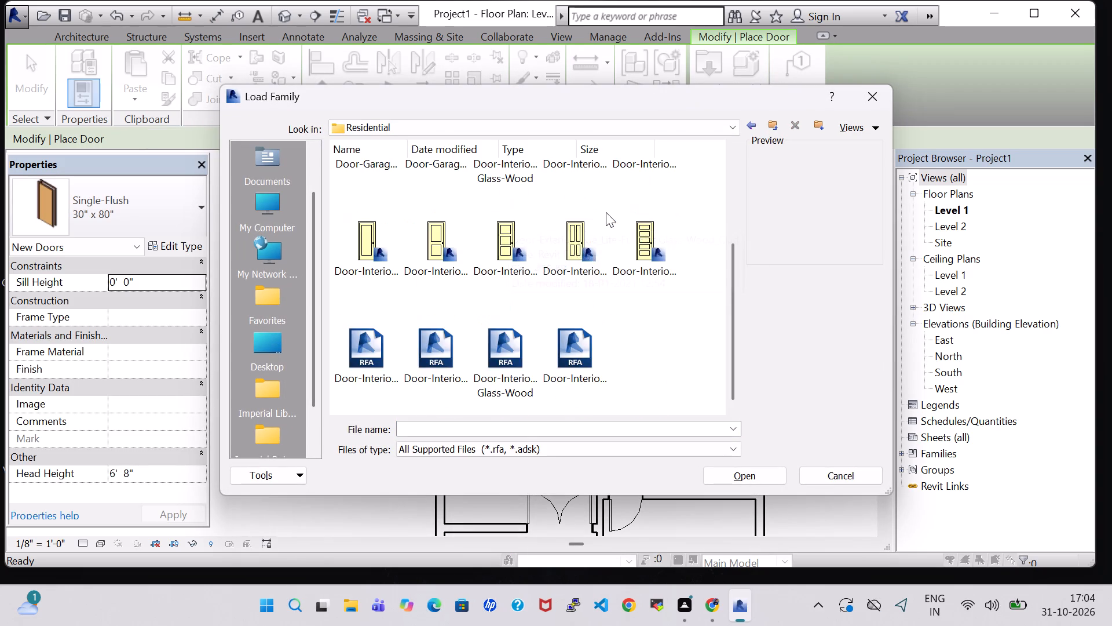
click(520, 355)
click(734, 476)
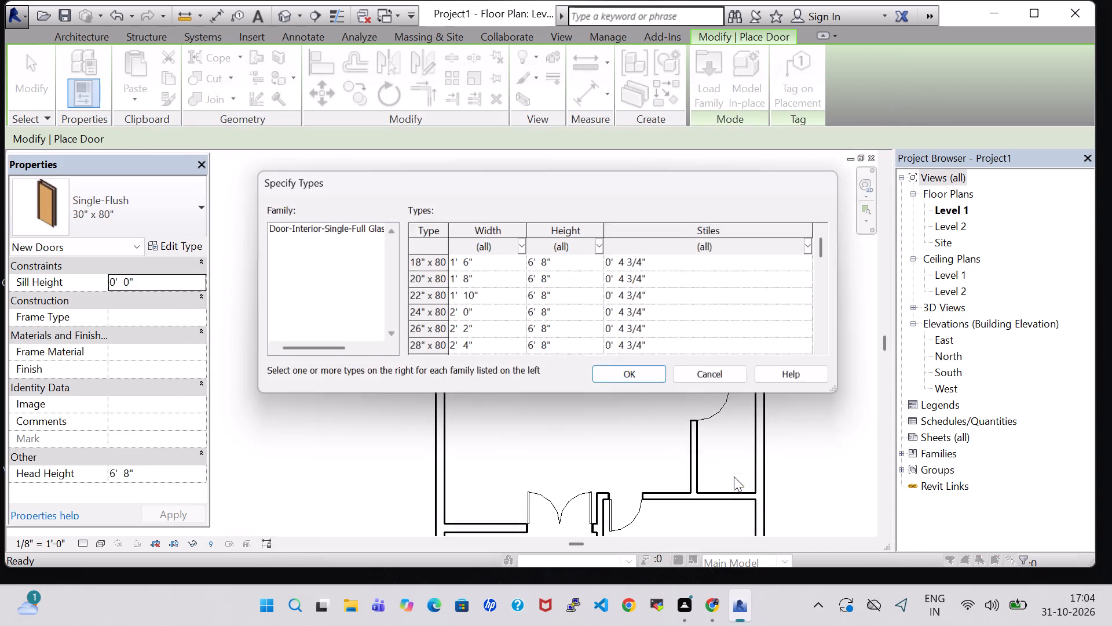
click(470, 266)
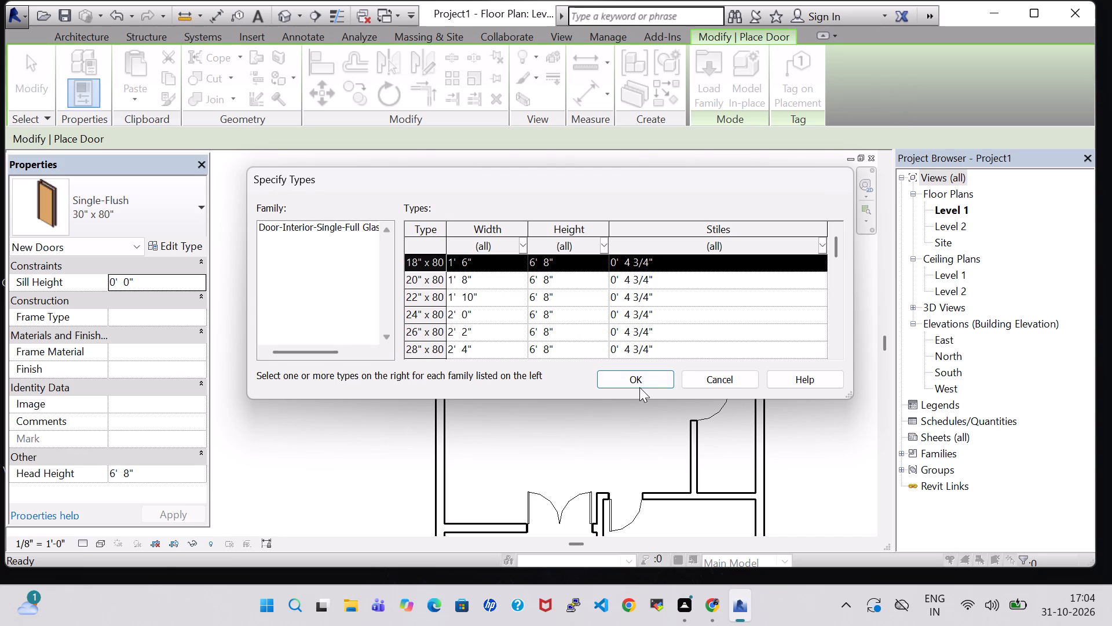
click(639, 387)
Place the full glass door centred in the south wall of the small room below the northwest corner room, hinged west, opening inward.
scroll(471, 351, up, 4)
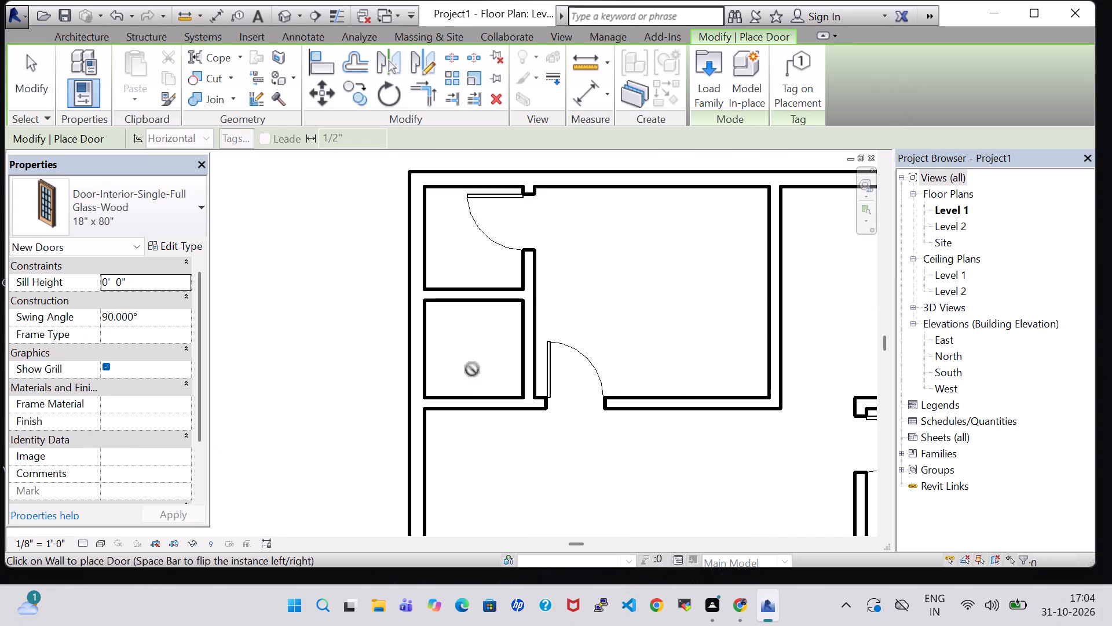
key(space)
click(468, 402)
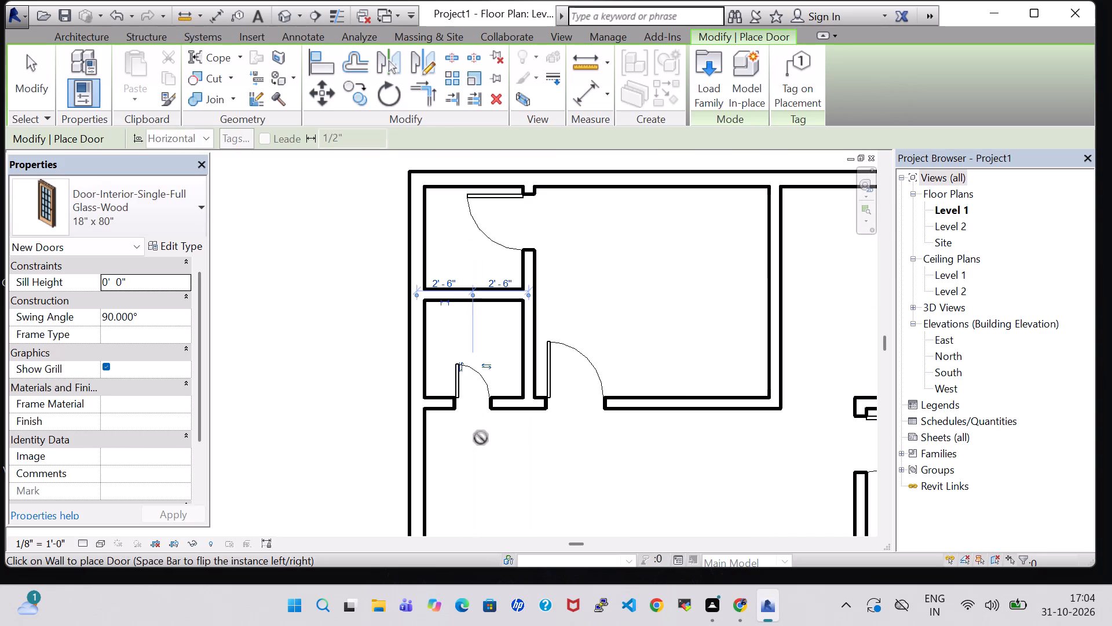
key(Escape)
key(Escape)
Set the placed full glass door's type width to 2' 6".
click(481, 374)
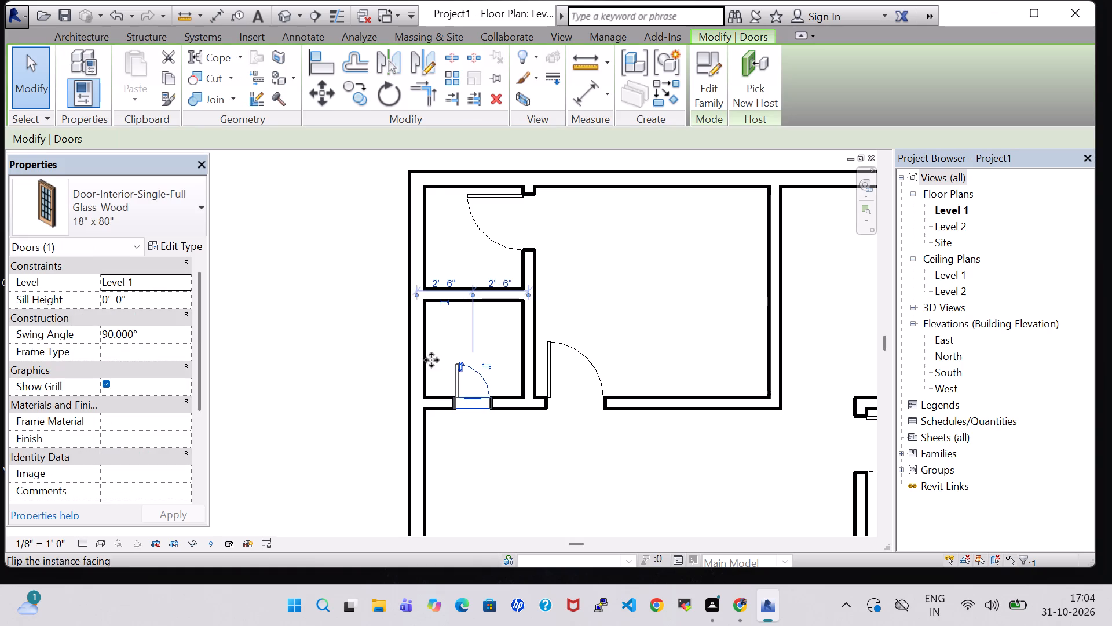
click(187, 242)
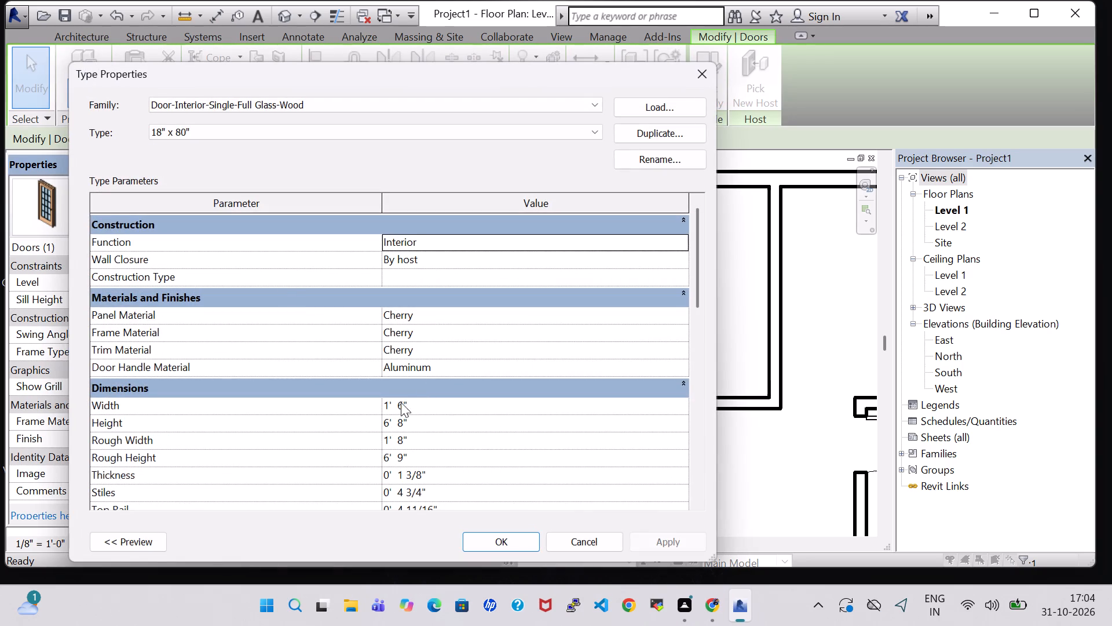
click(387, 406)
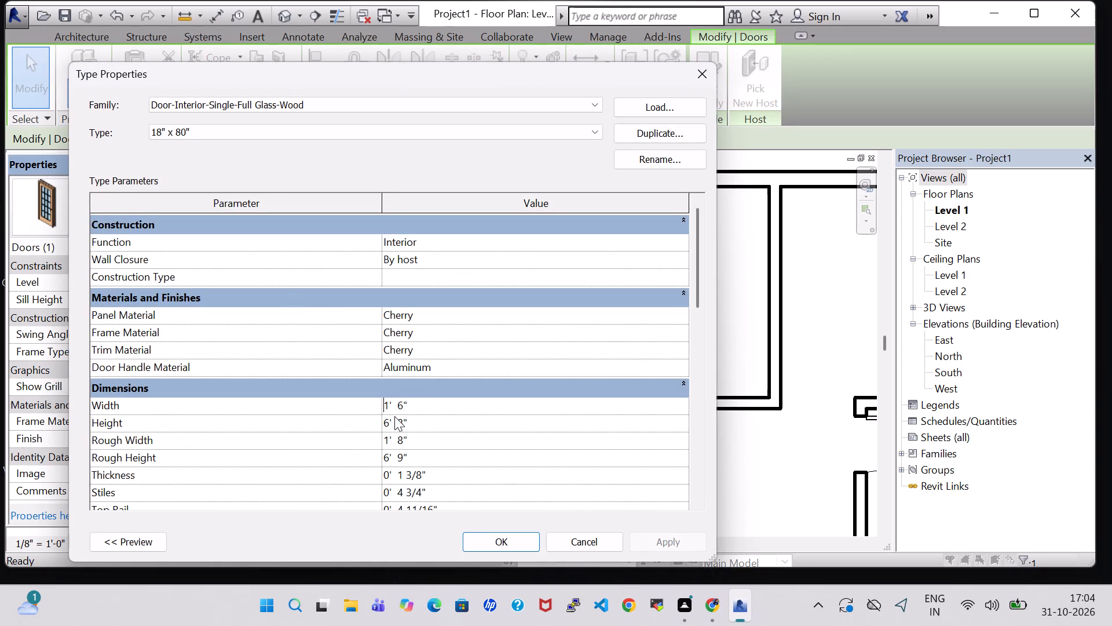
key(Right)
key(BackSpace)
key(2)
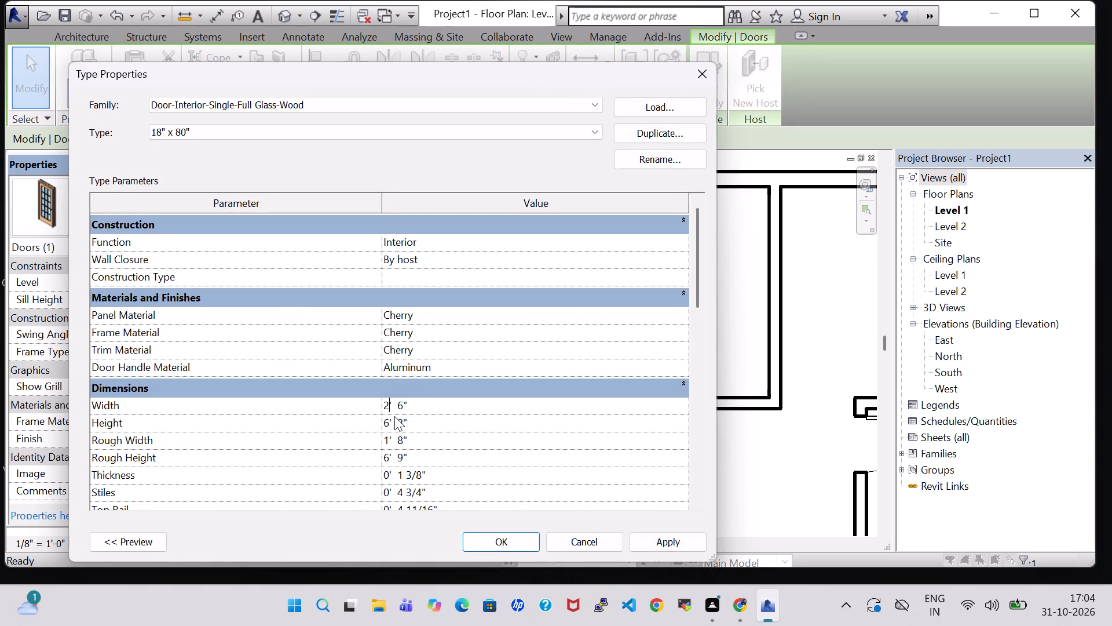
click(664, 547)
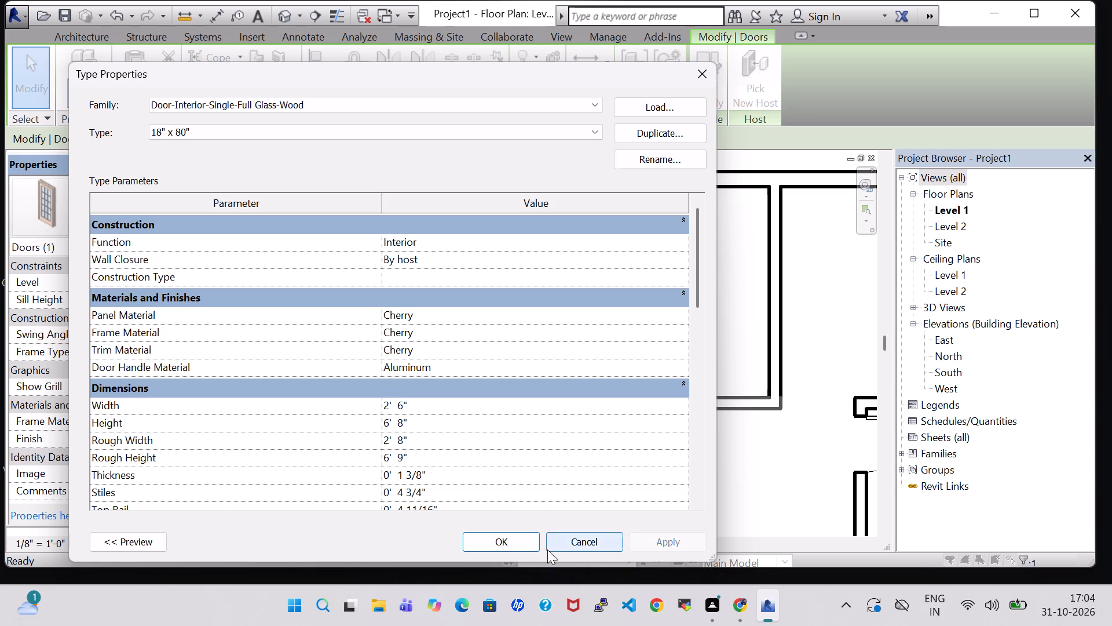
click(515, 543)
click(555, 486)
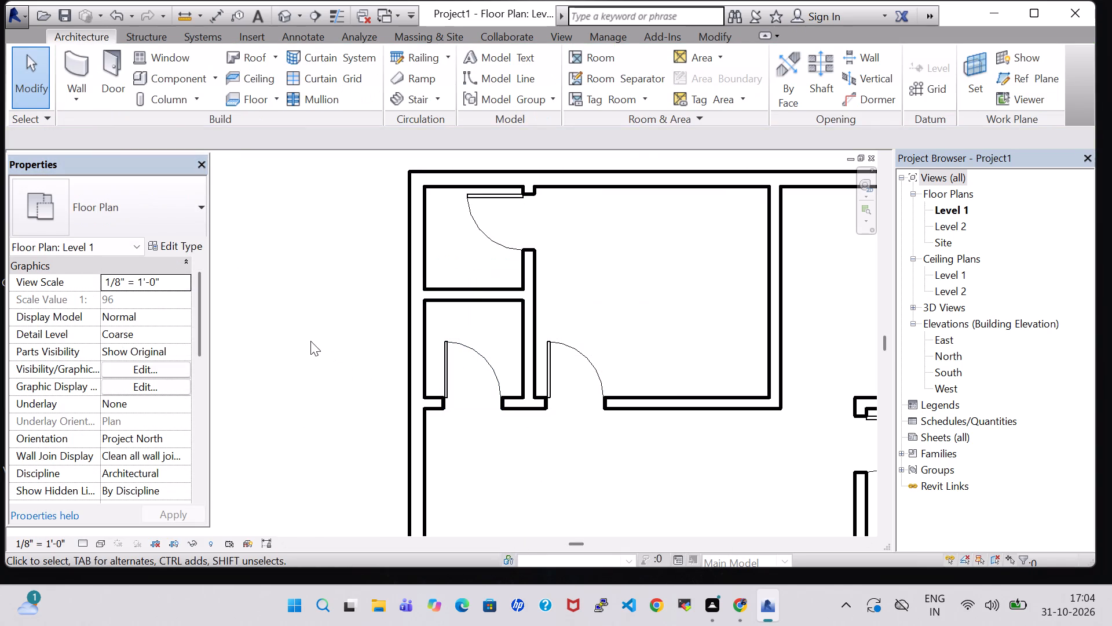
Examine the wall layout and placed doors in the floor plan and from several angles in the 3D view.
scroll(310, 341, down, 1)
scroll(508, 439, down, 1)
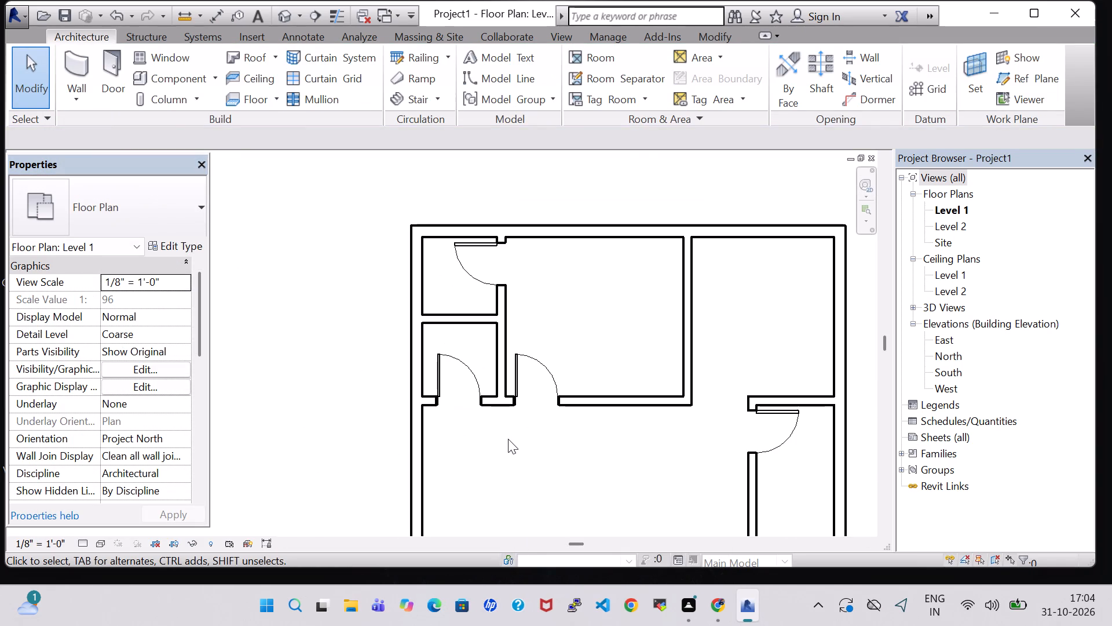
scroll(508, 439, down, 1)
middle_drag(508, 439, 483, 416)
scroll(482, 413, down, 2)
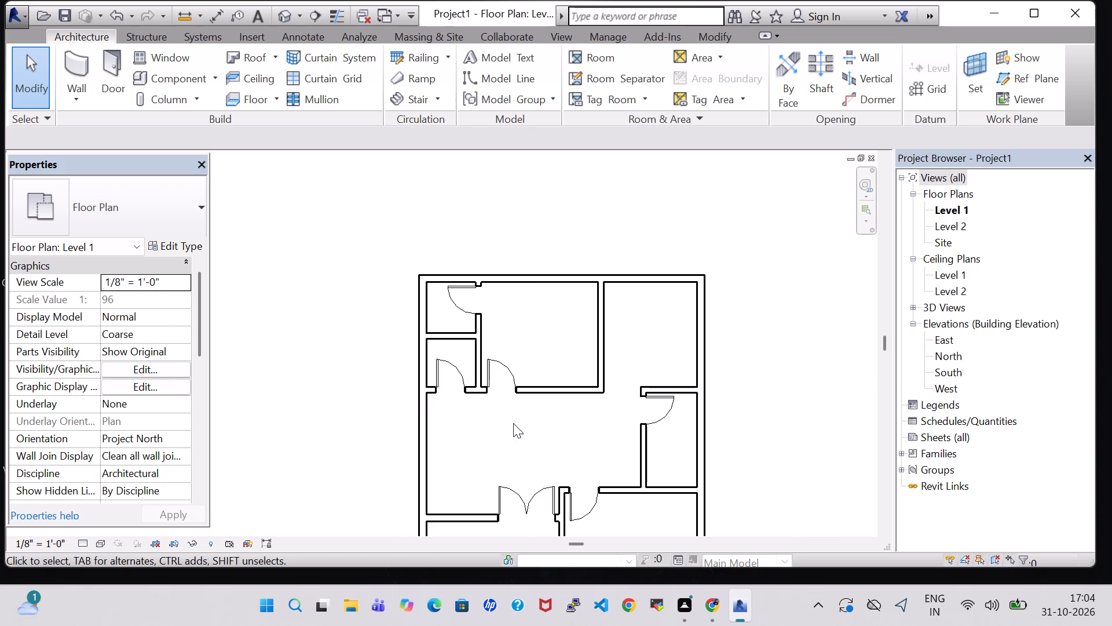
middle_drag(574, 427, 581, 314)
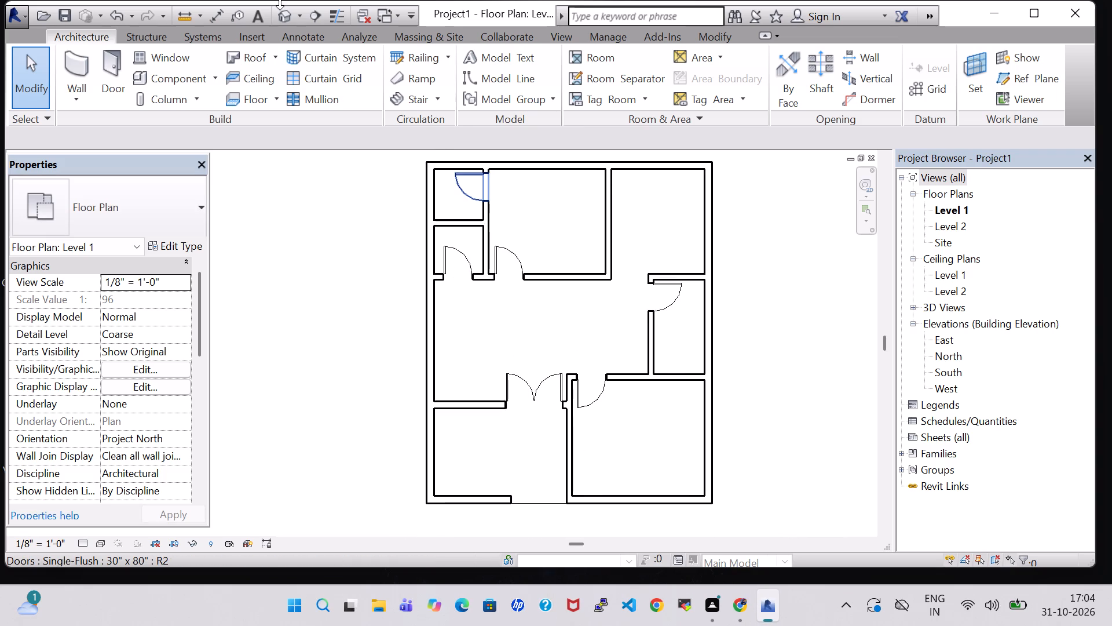
click(280, 16)
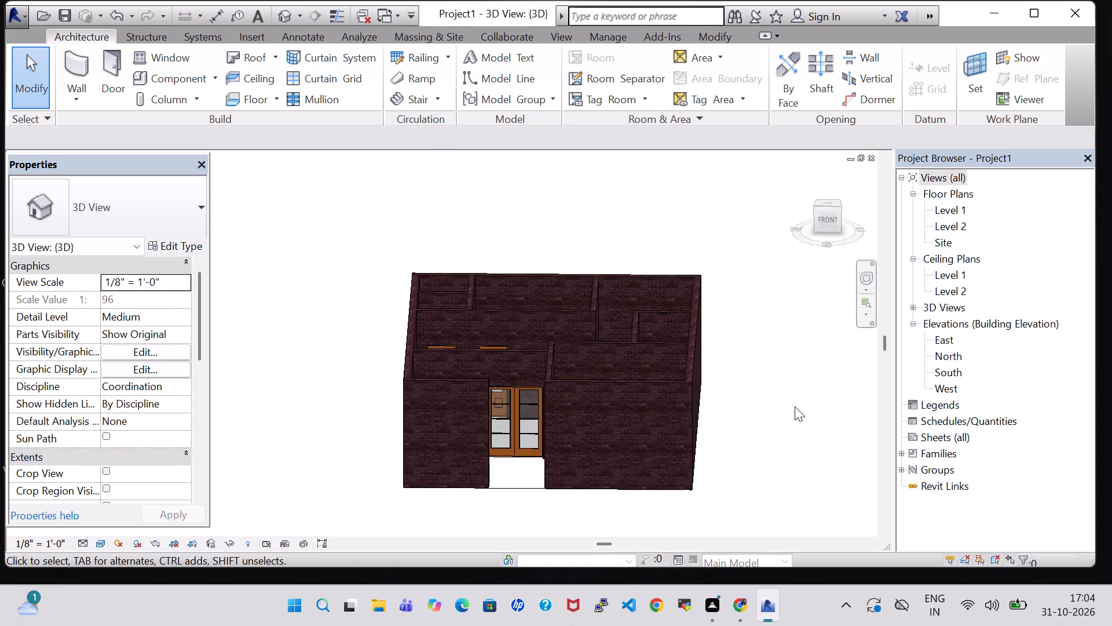
shift+middle_drag(767, 401, 760, 362)
shift+middle_drag(760, 356, 765, 352)
shift+middle_drag(762, 322, 771, 486)
shift+middle_drag(730, 345, 718, 487)
shift+middle_drag(741, 387, 778, 396)
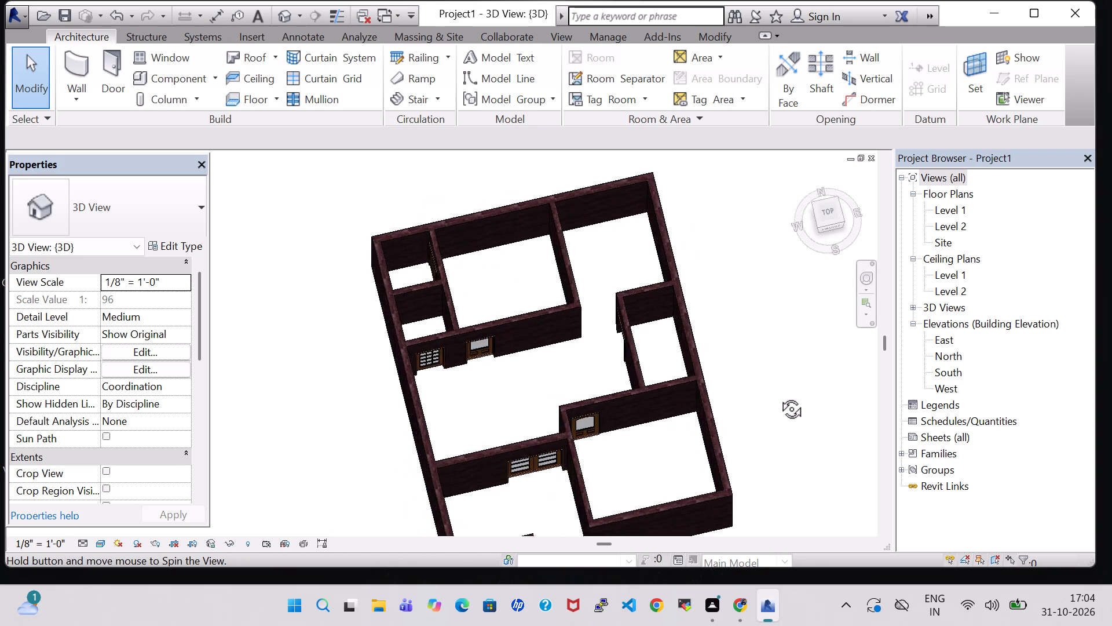
shift+middle_drag(778, 396, 811, 348)
shift+middle_drag(727, 385, 829, 323)
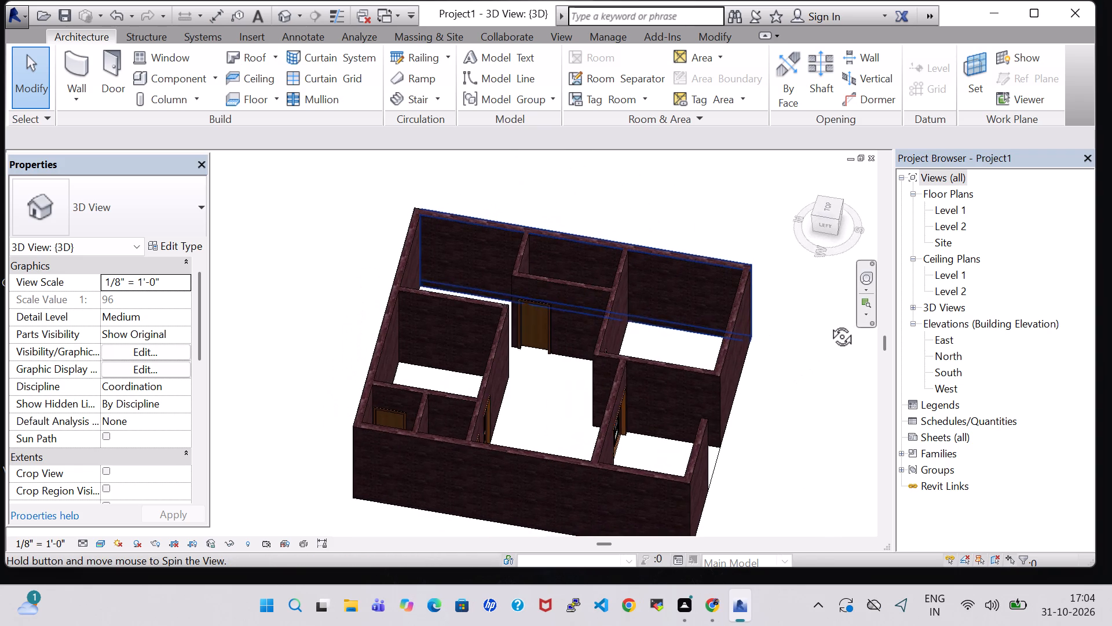
shift+middle_drag(829, 323, 617, 349)
shift+middle_drag(808, 432, 847, 463)
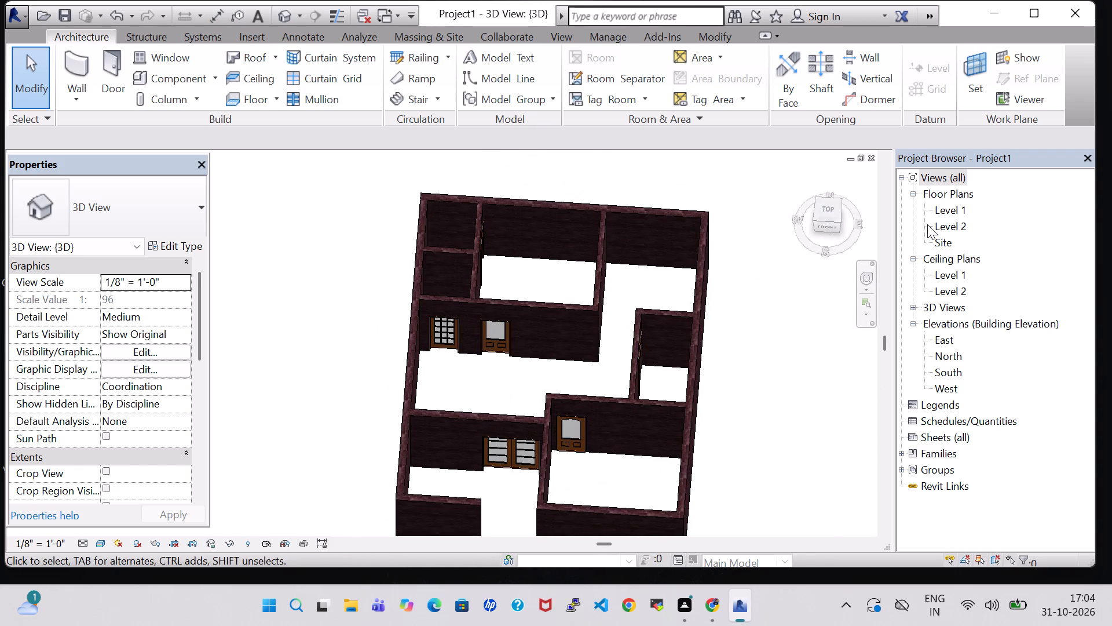
double_click(944, 210)
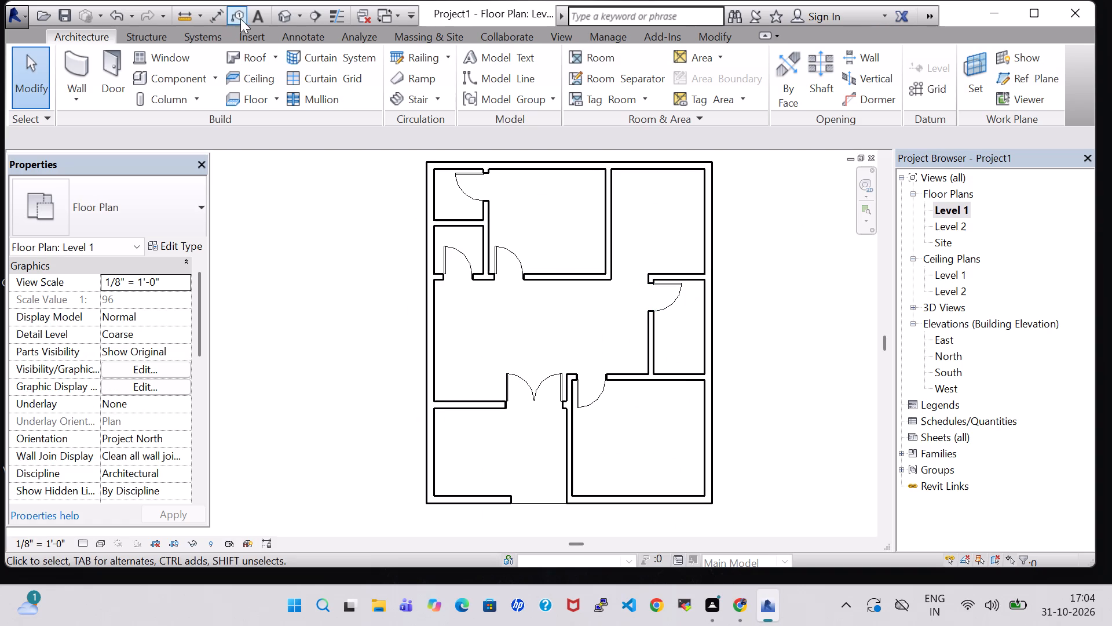
click(285, 16)
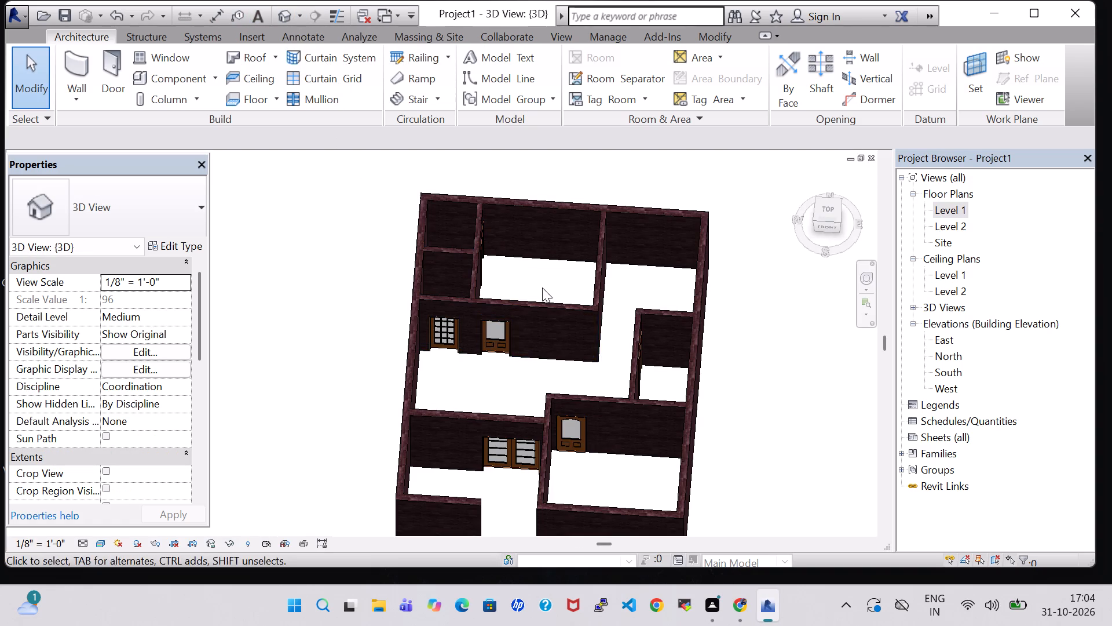
shift+middle_drag(778, 308, 705, 315)
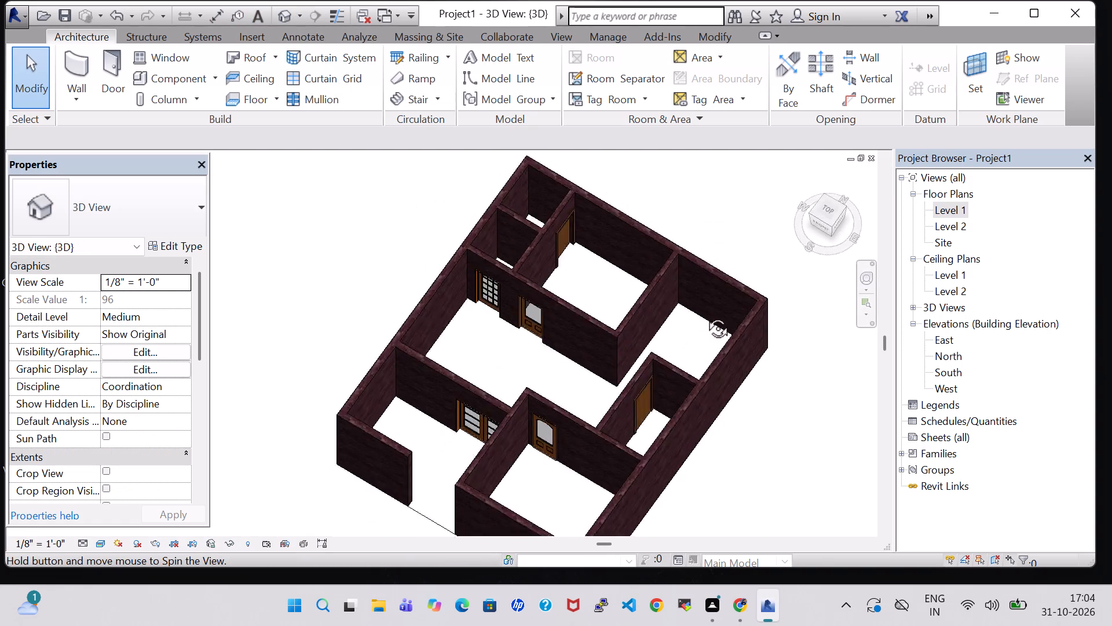
shift+middle_drag(705, 315, 748, 249)
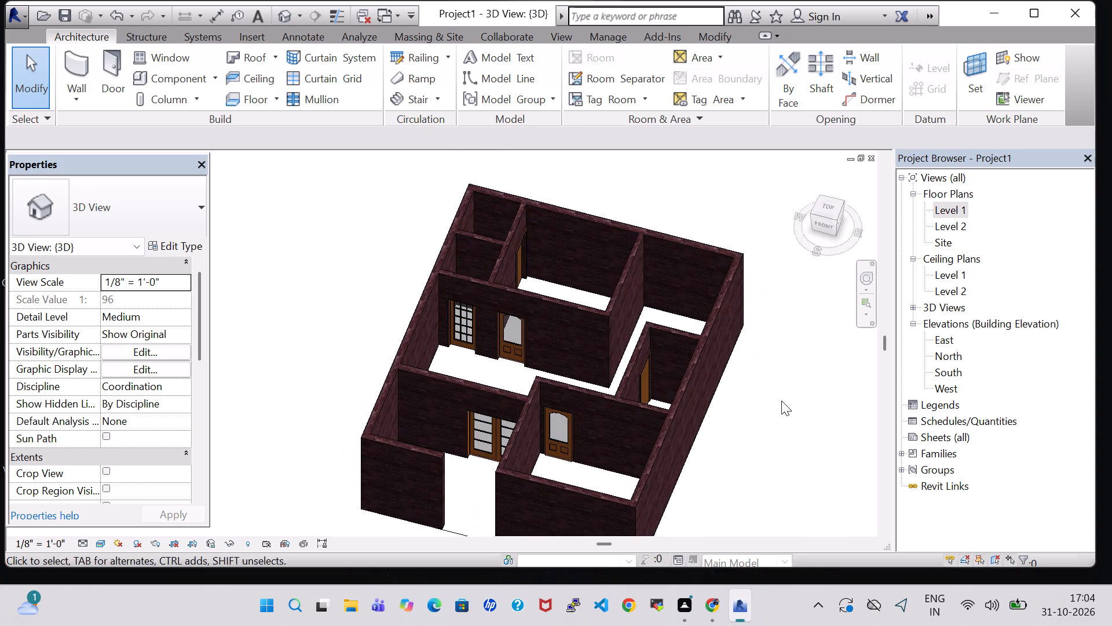
shift+middle_drag(781, 405, 811, 381)
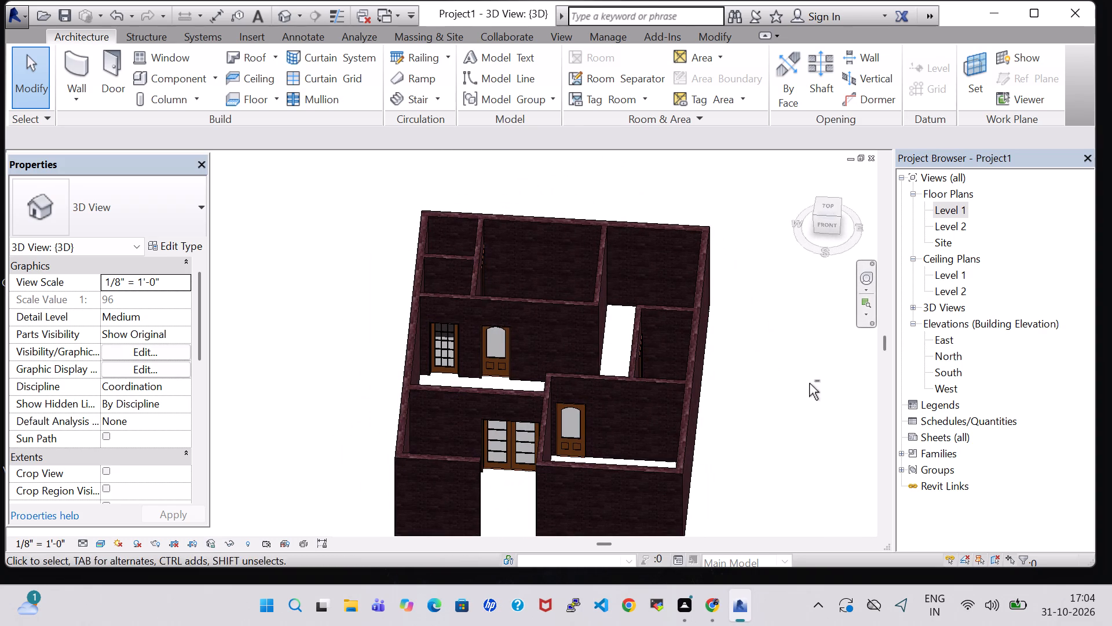
middle_drag(748, 423, 736, 414)
shift+middle_drag(734, 413, 744, 434)
middle_drag(744, 434, 745, 404)
In the Level 1 floor plan, start a Generic - 12" floor boundary along the outer faces of the north and east walls.
double_click(951, 201)
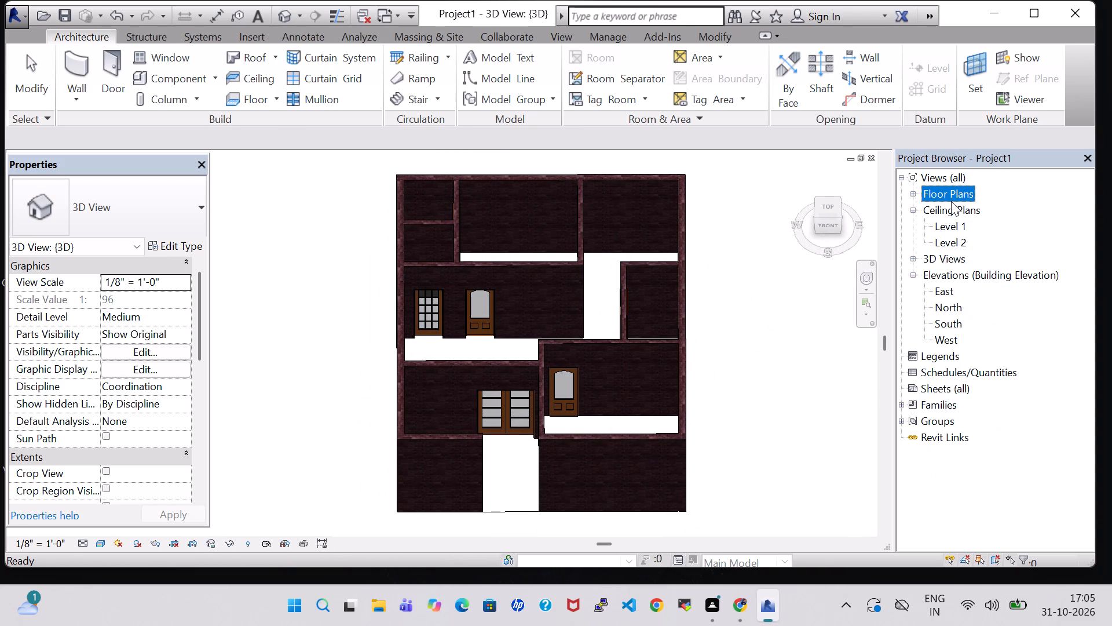
click(915, 195)
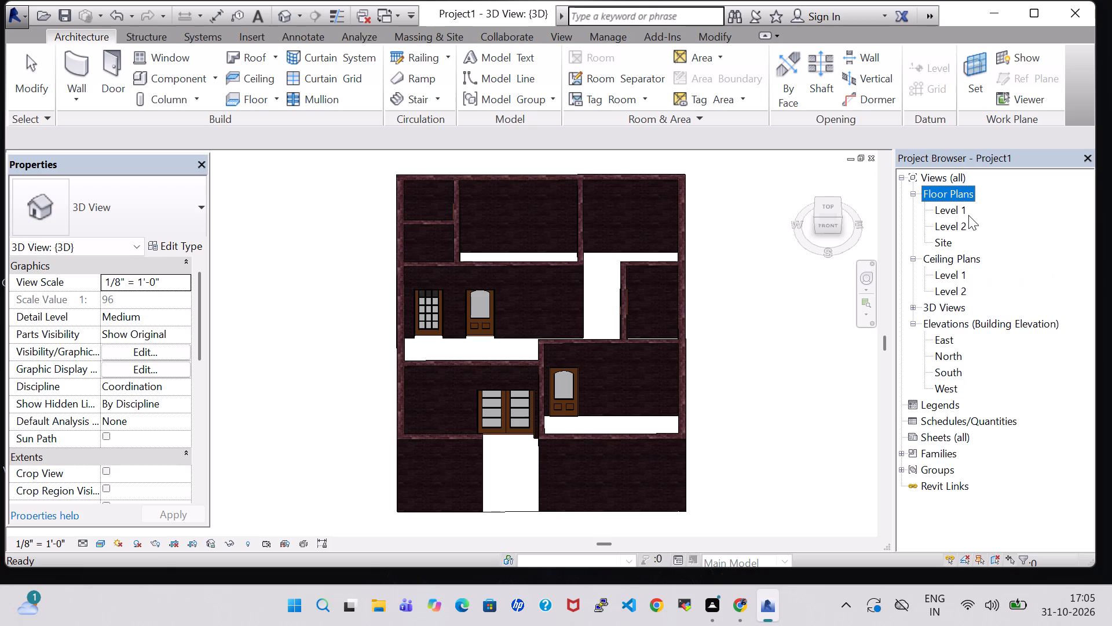
triple_click(960, 212)
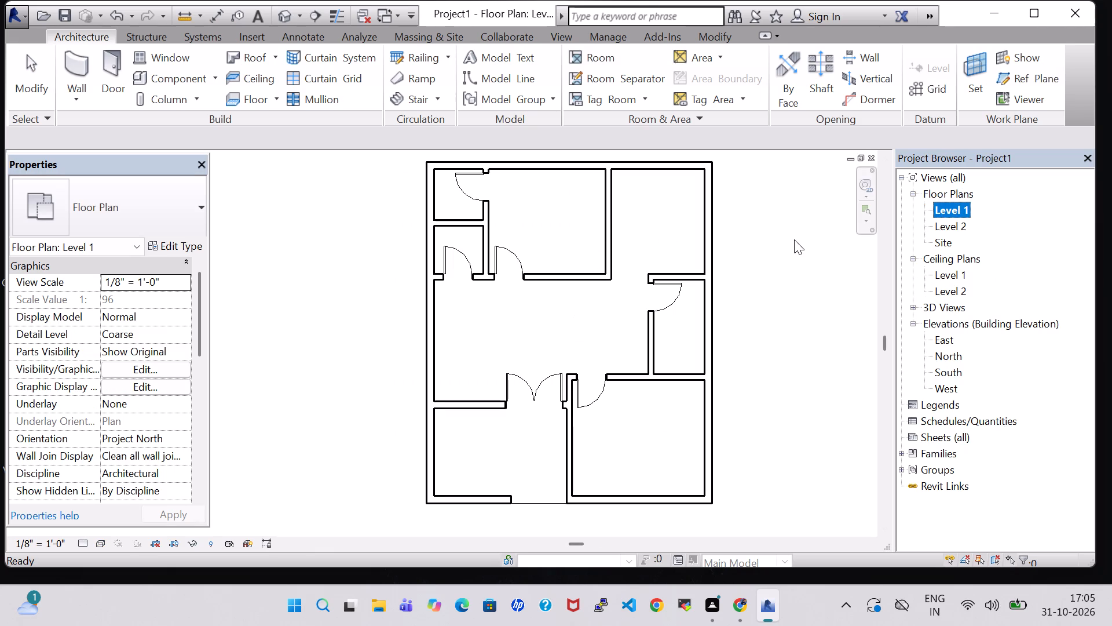
middle_drag(794, 239, 760, 245)
middle_drag(759, 248, 742, 250)
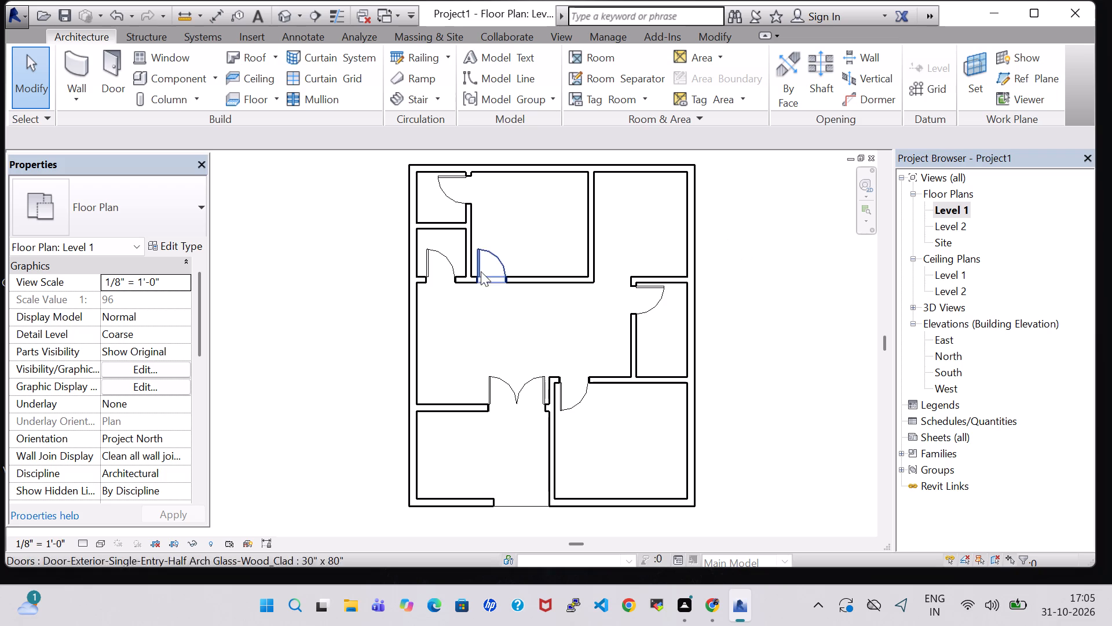
click(248, 94)
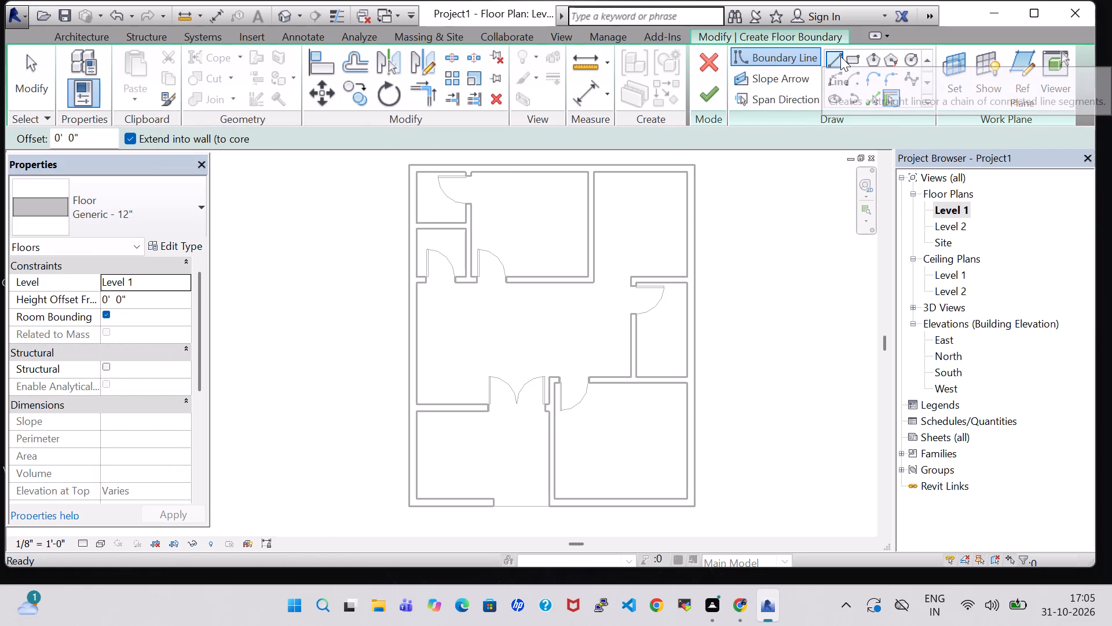
click(840, 56)
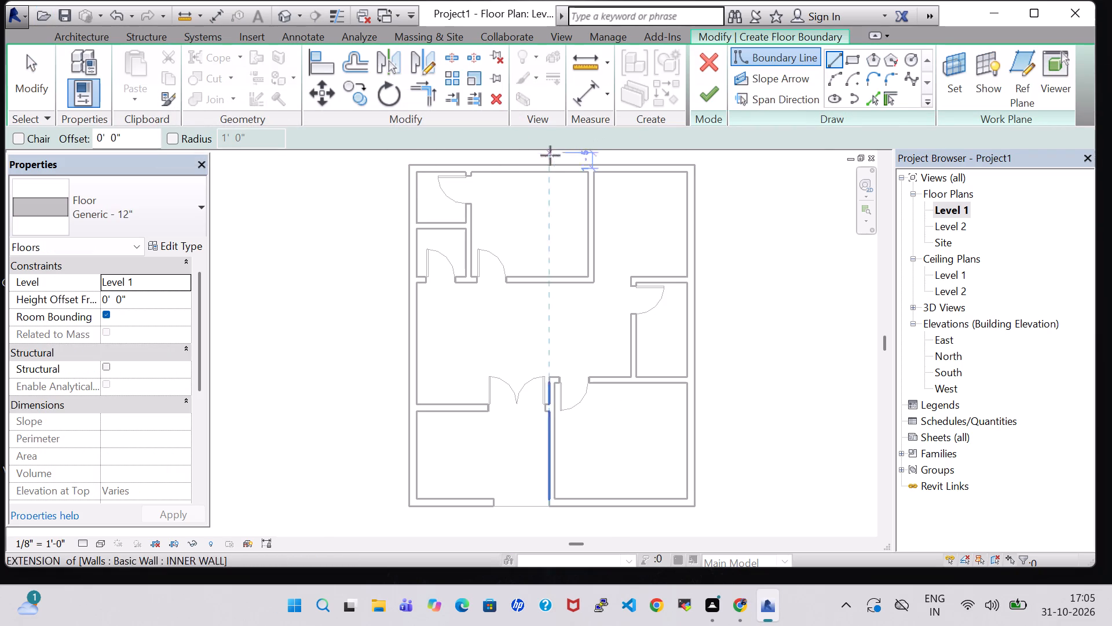
scroll(449, 183, up, 3)
click(390, 156)
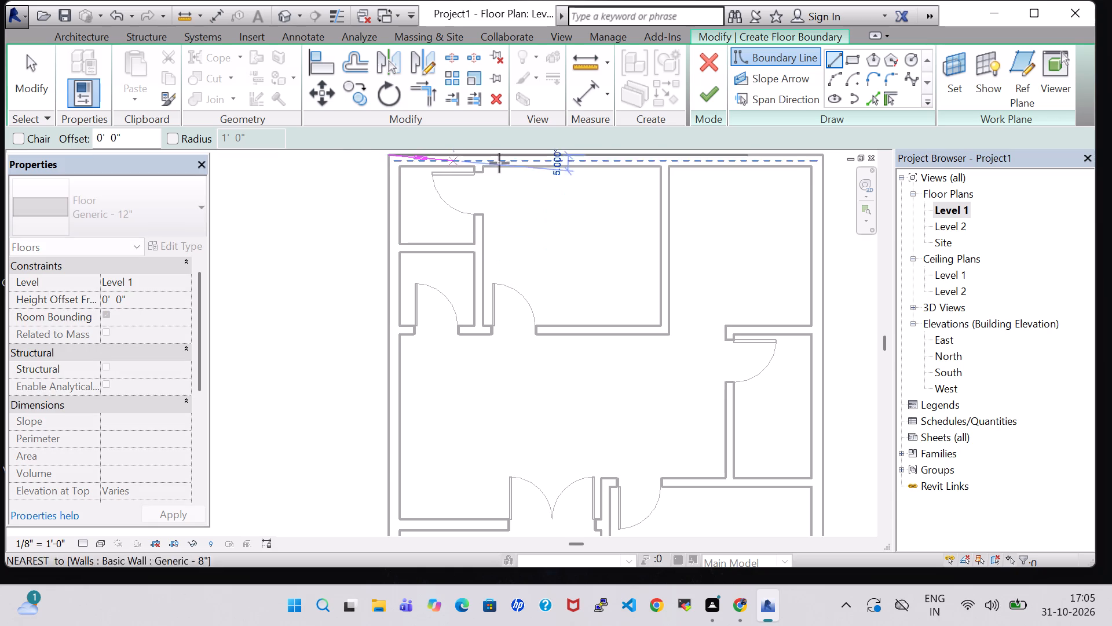
click(821, 155)
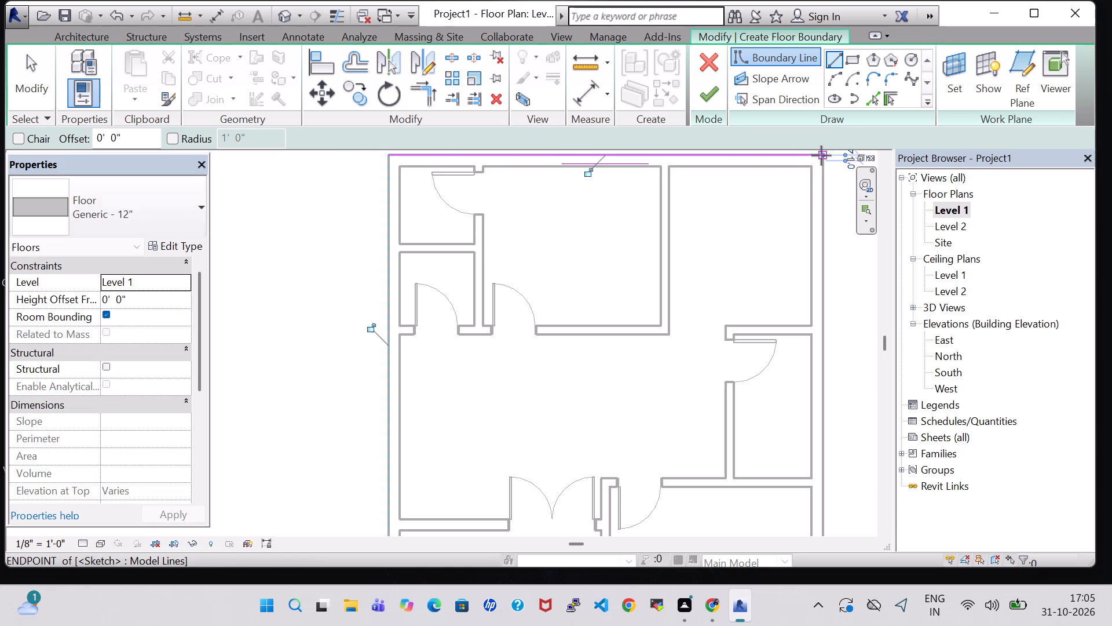
click(821, 155)
middle_drag(828, 409, 798, 267)
middle_drag(804, 454, 796, 327)
scroll(787, 398, up, 5)
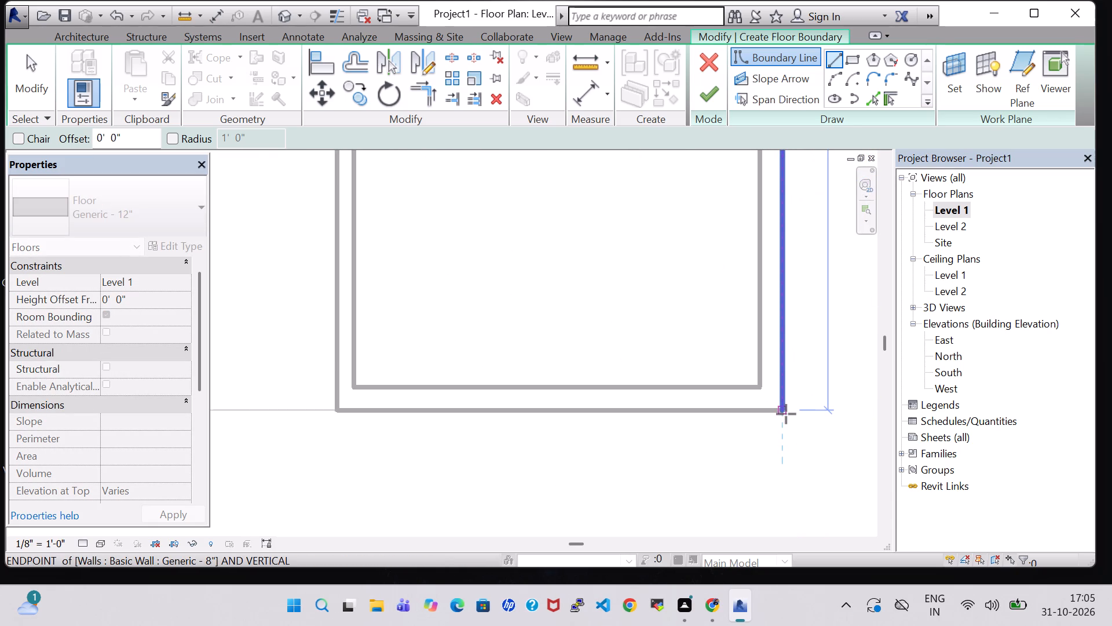
click(784, 410)
Close the floor boundary along the outer faces of the south and west walls and finish the floor.
click(784, 410)
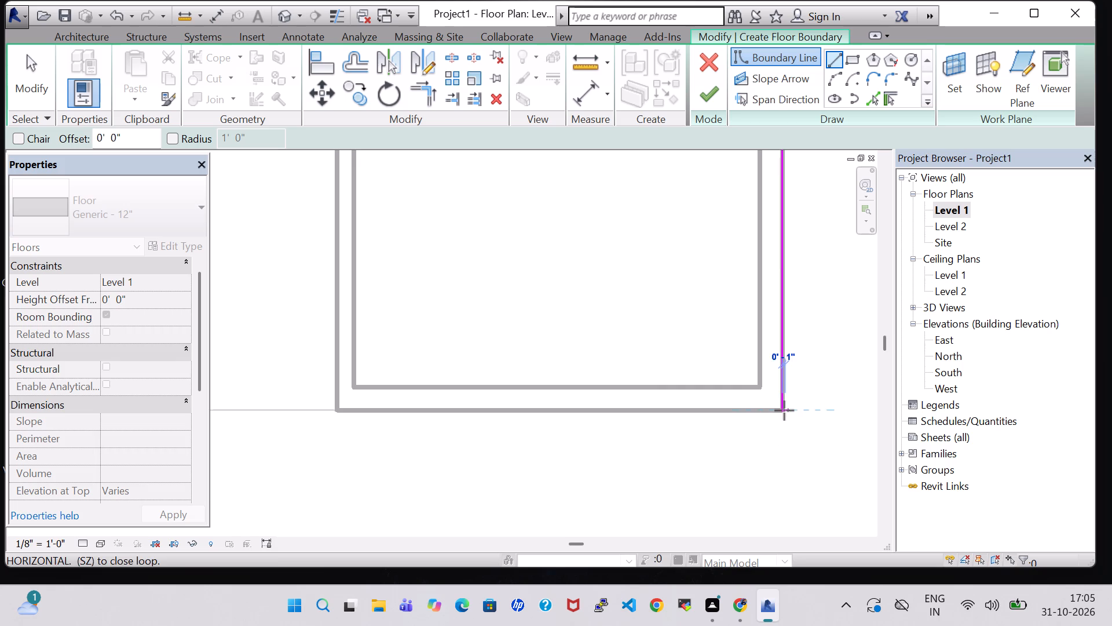
middle_drag(297, 415, 864, 418)
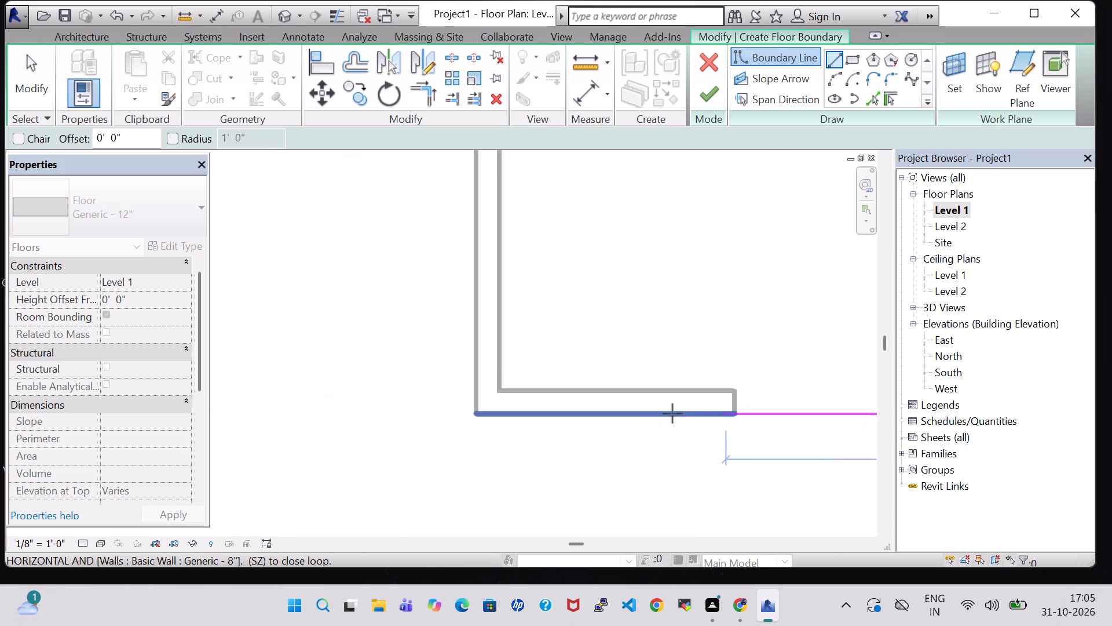
click(478, 413)
click(478, 413)
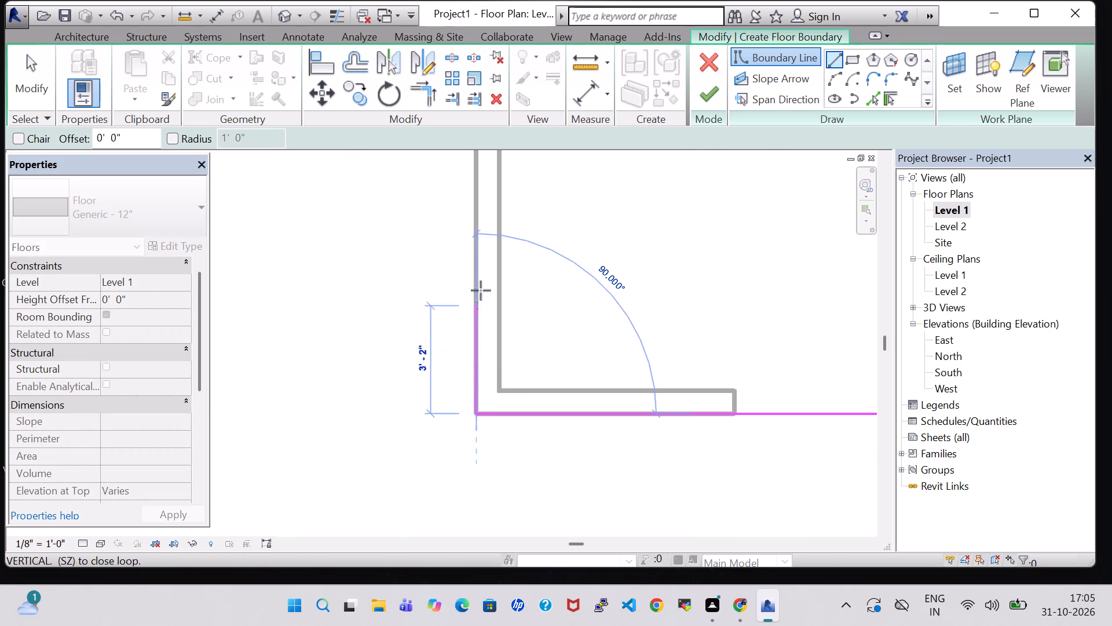
middle_drag(480, 275, 478, 535)
scroll(478, 535, down, 3)
middle_drag(475, 245, 482, 574)
double_click(487, 264)
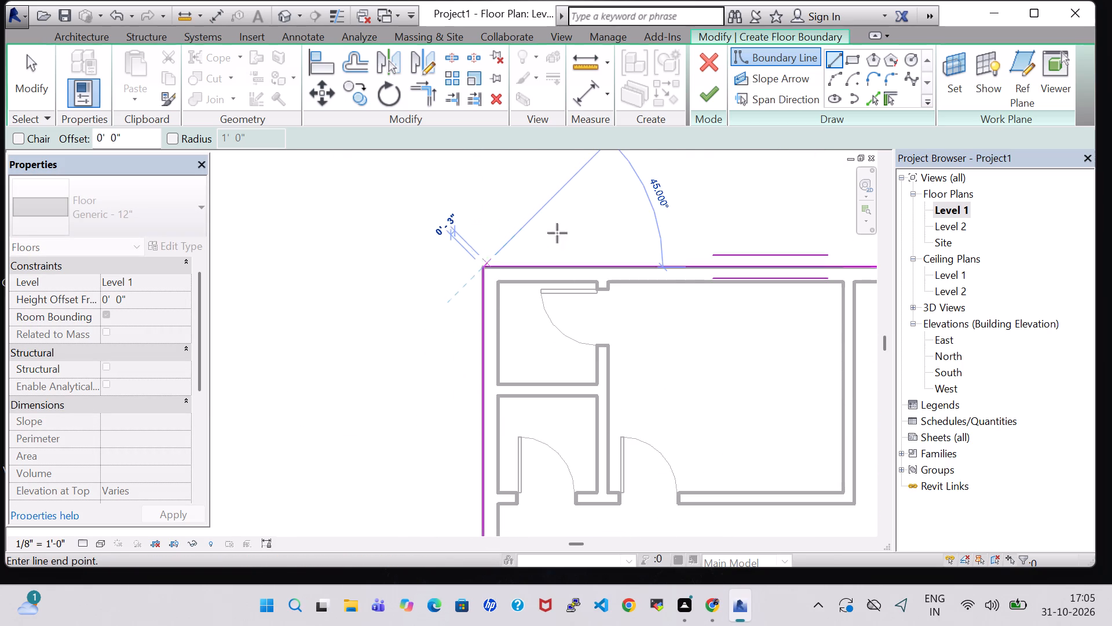
click(722, 96)
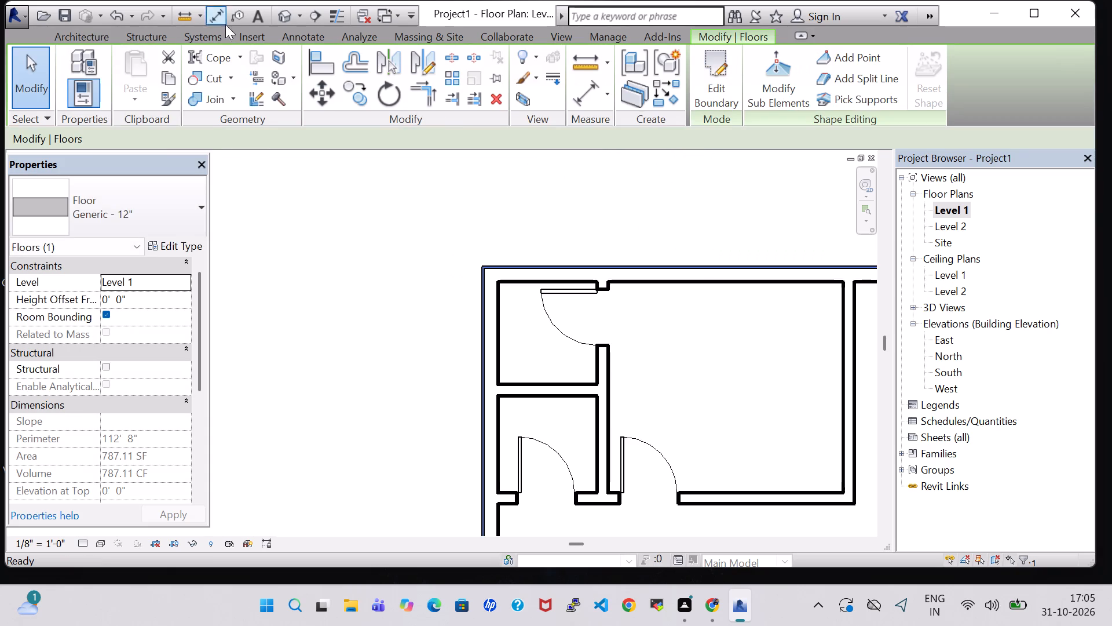
Examine the new floor slab beneath the walls from several angles in the 3D view.
click(276, 16)
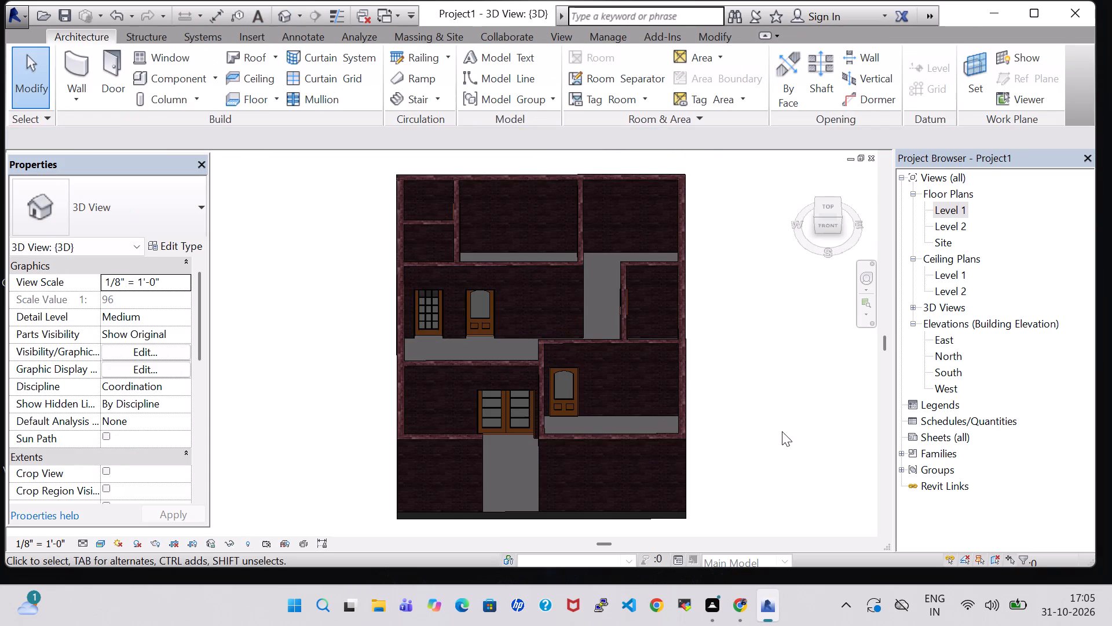
middle_drag(782, 431, 762, 351)
shift+middle_drag(733, 462, 733, 418)
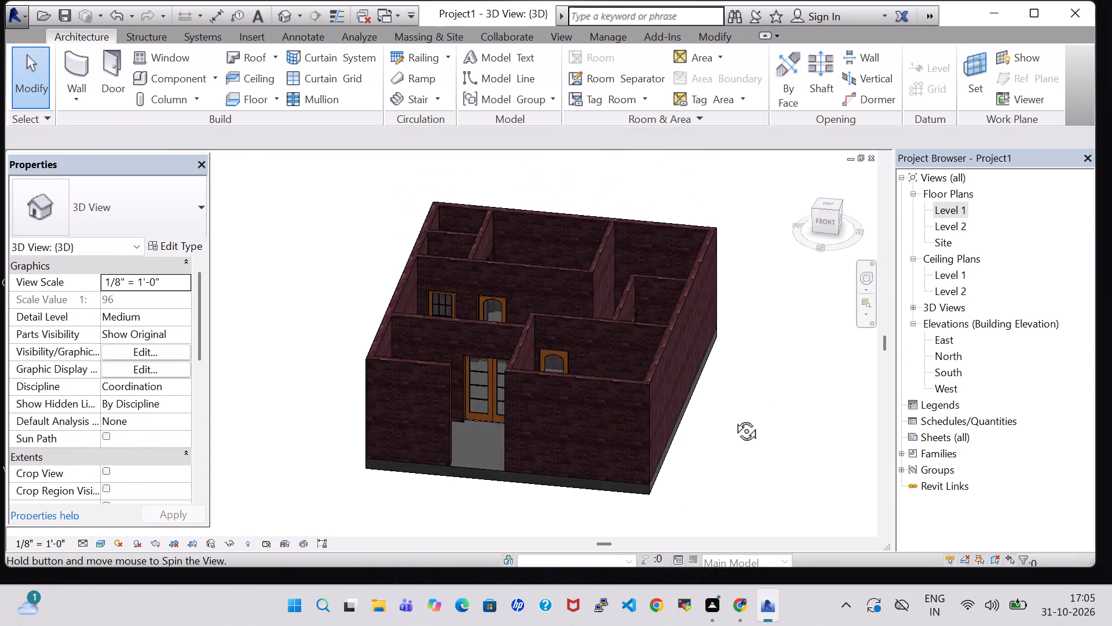
shift+middle_drag(733, 418, 733, 392)
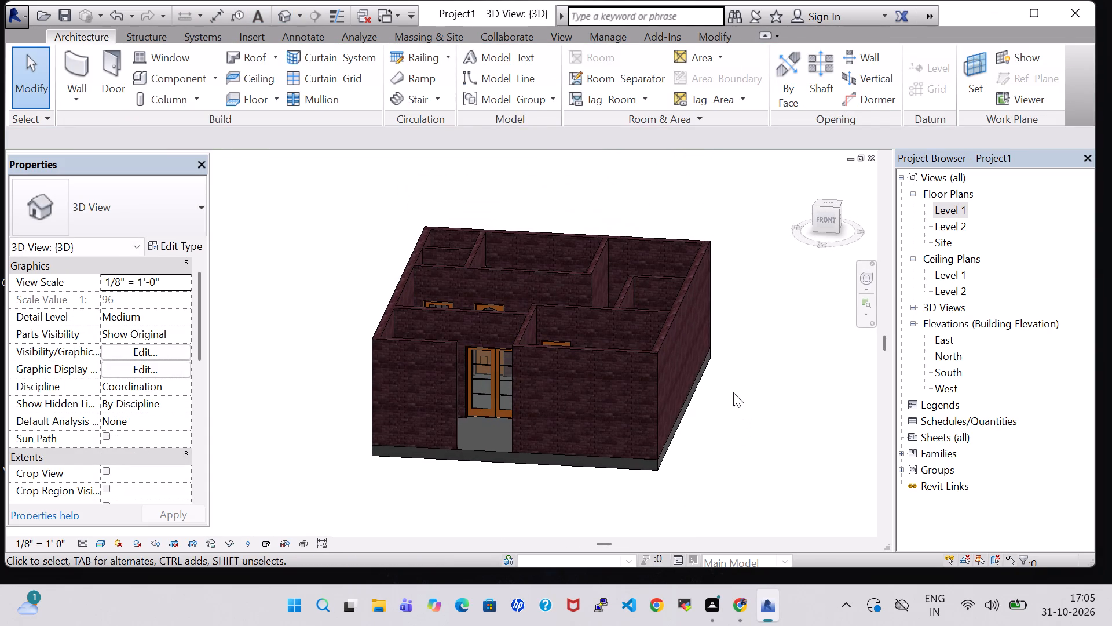
middle_drag(587, 500, 648, 486)
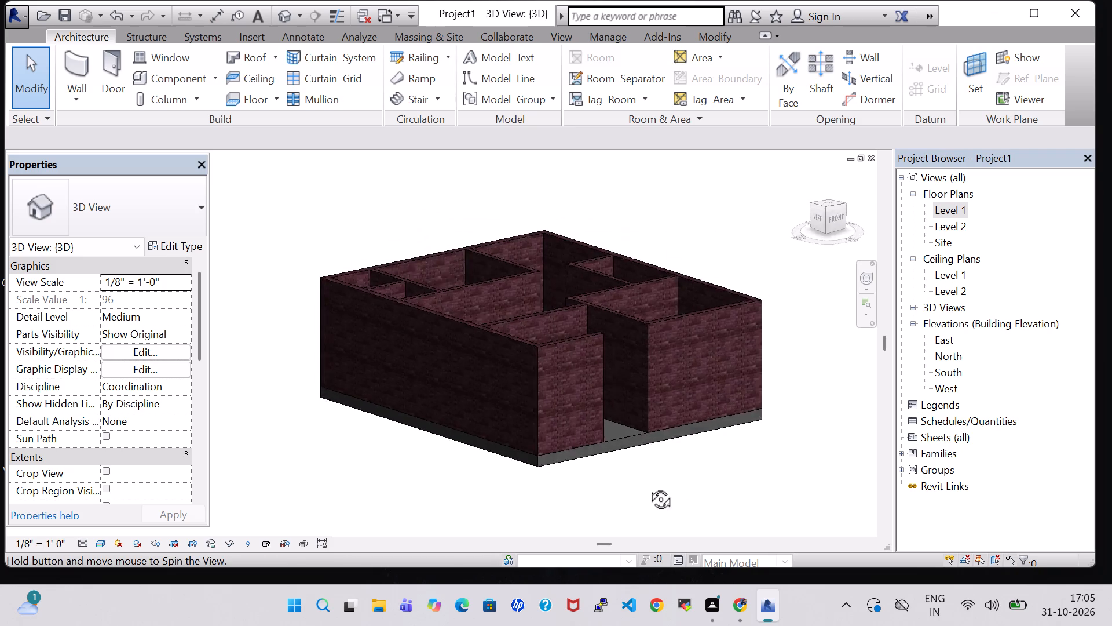
middle_drag(648, 486, 573, 493)
middle_drag(752, 375, 802, 542)
shift+middle_click(802, 542)
middle_drag(774, 447, 716, 294)
Change the floor slab's type to Wood Joist 10" - Ceramic Tile.
click(437, 449)
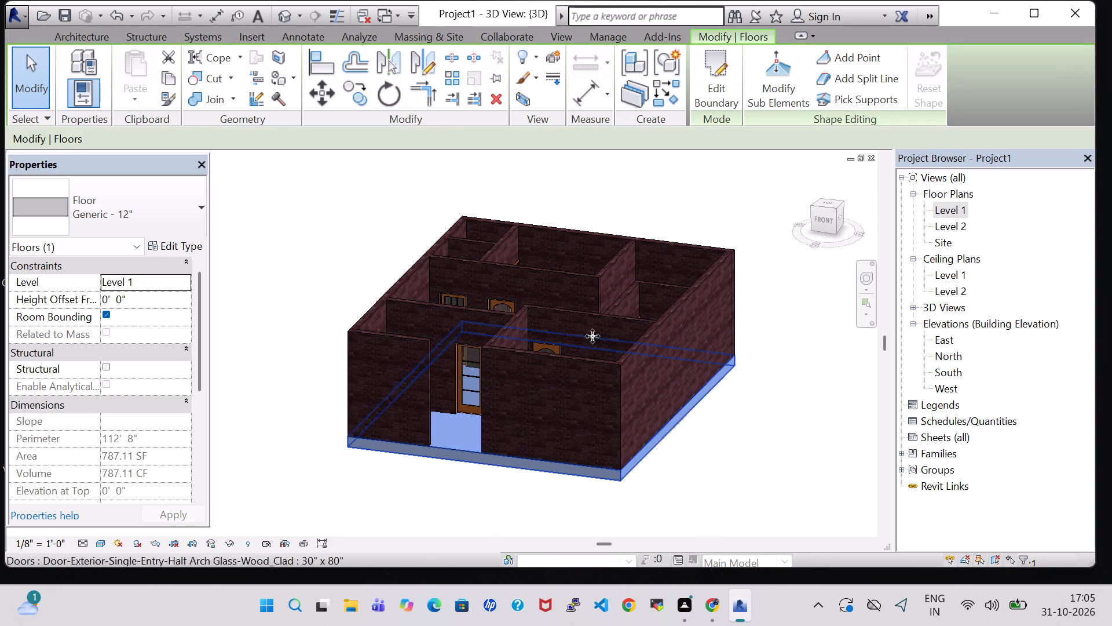
click(741, 415)
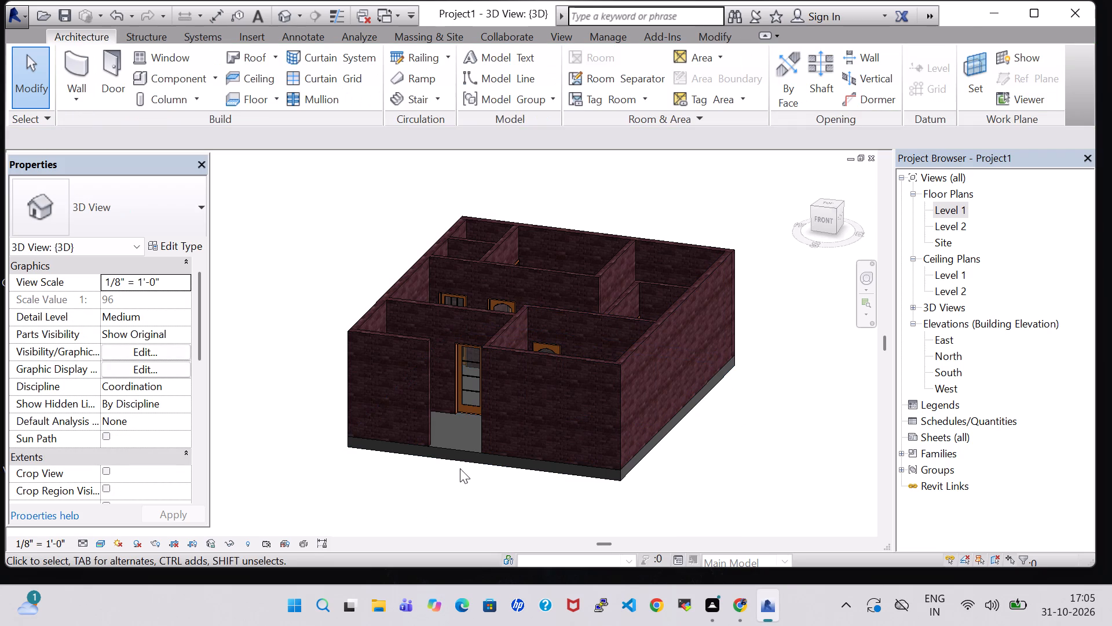
click(447, 456)
click(524, 486)
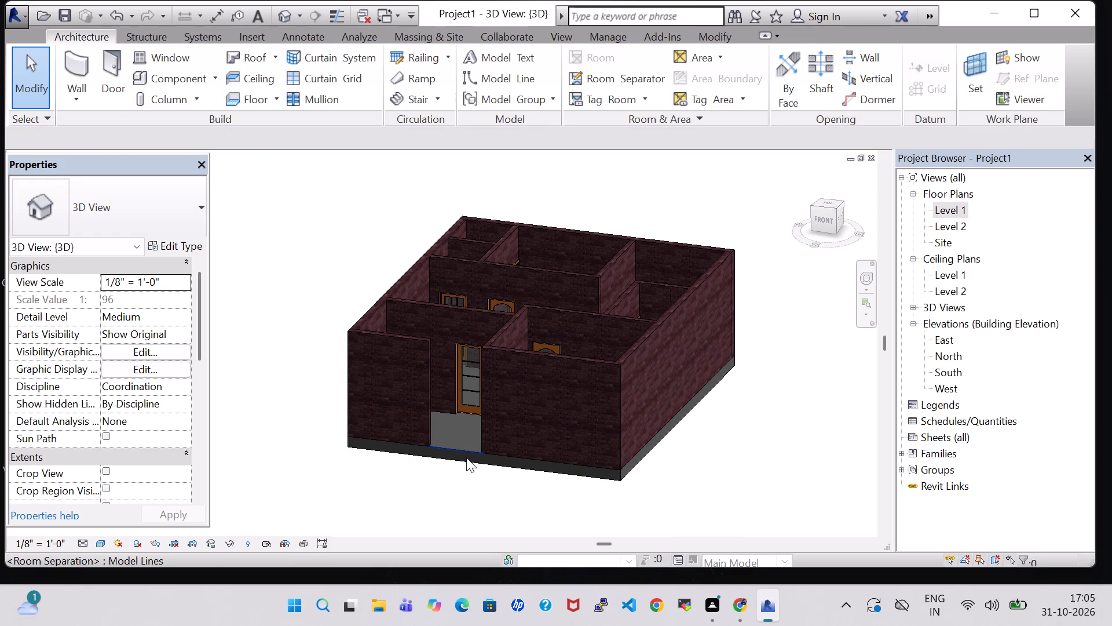
click(466, 464)
click(169, 232)
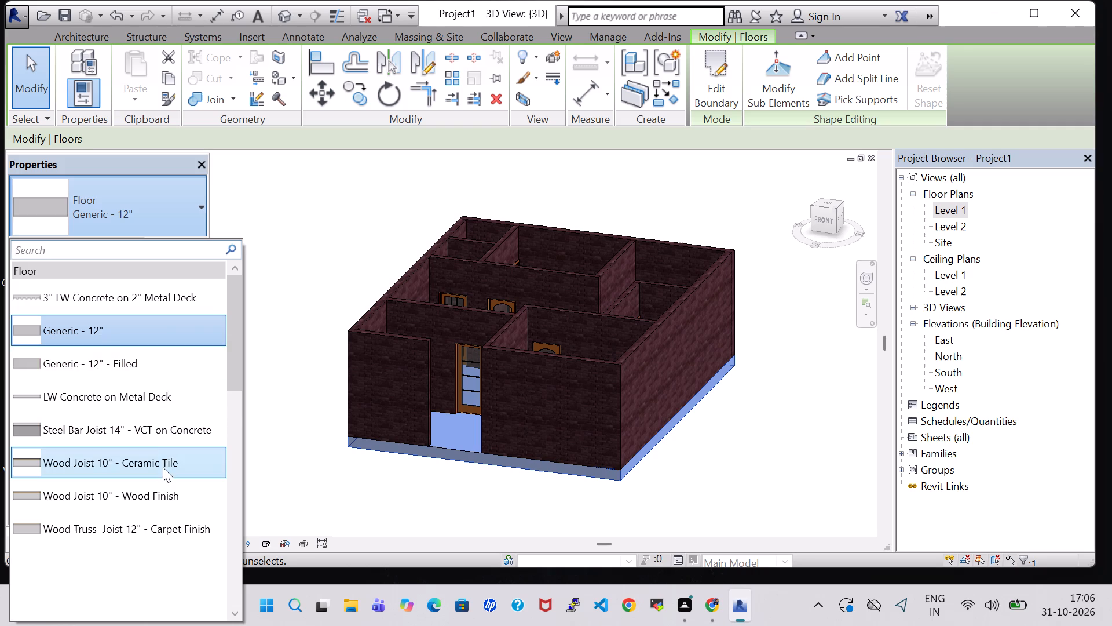
click(163, 467)
click(384, 501)
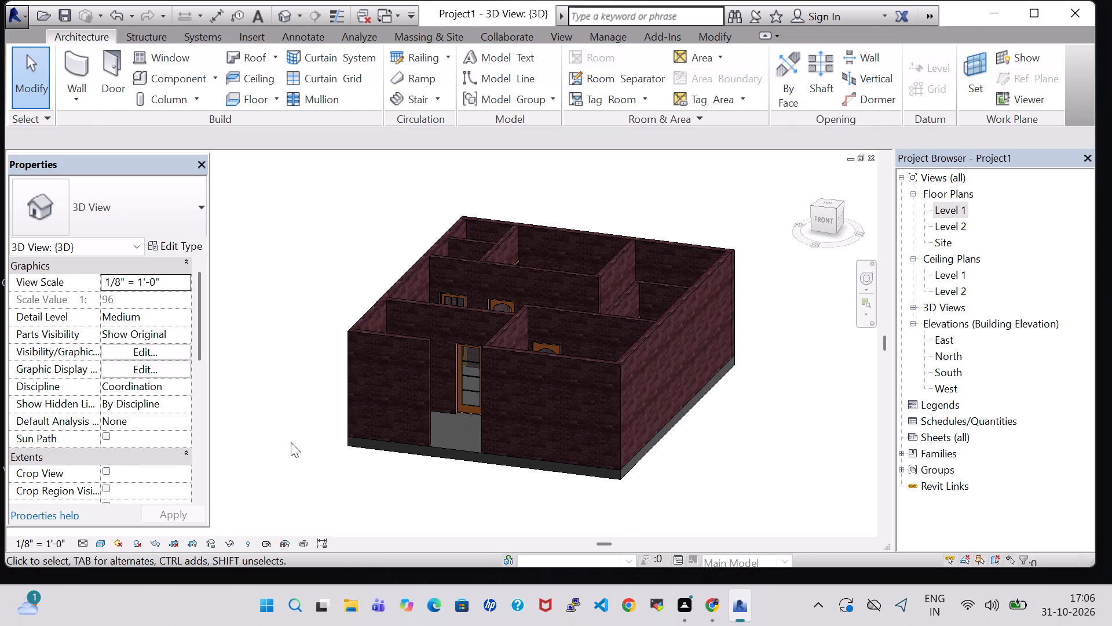
Examine the house with its ceramic tile floor from above and from the front in the 3D view.
middle_drag(774, 386, 785, 498)
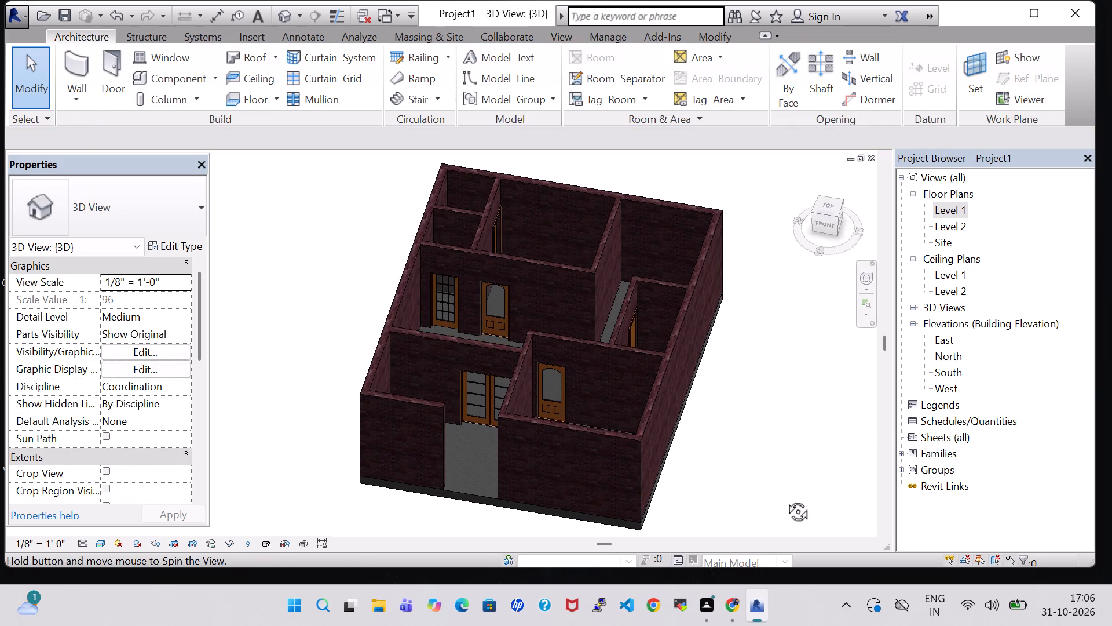
middle_drag(785, 498, 785, 499)
shift+middle_drag(737, 424, 747, 374)
shift+scroll(742, 426, down, 1)
shift+middle_click(731, 458)
shift+middle_drag(731, 458, 740, 422)
middle_drag(690, 434, 703, 389)
middle_drag(686, 392, 746, 392)
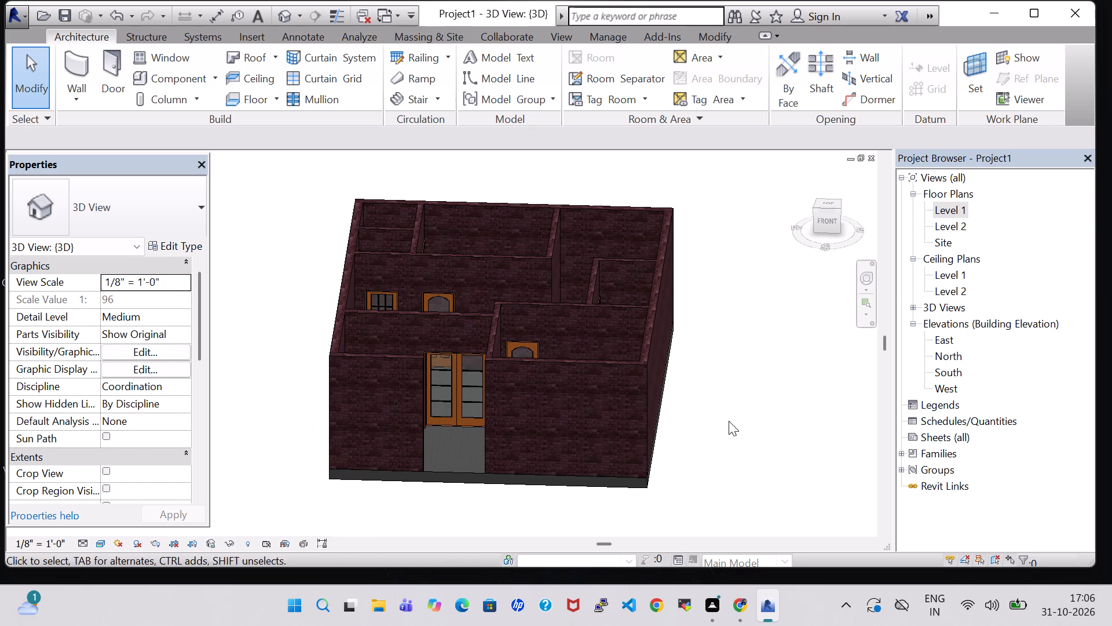
middle_drag(722, 439, 734, 412)
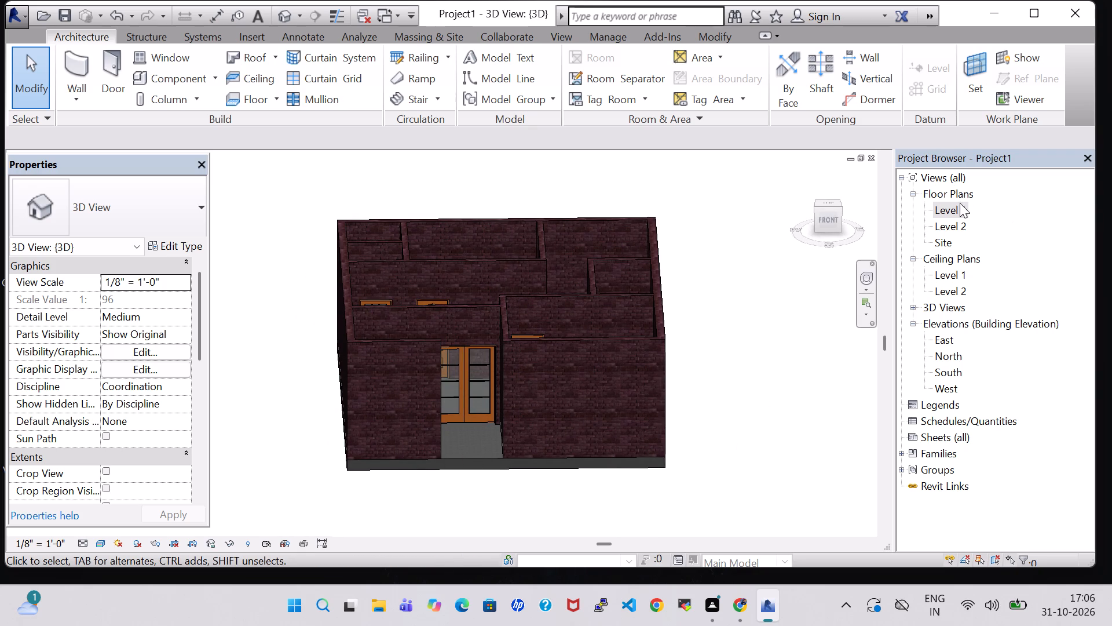
Reopen the Level 1 floor plan with the whole layout in view.
double_click(960, 203)
scroll(628, 279, down, 2)
middle_drag(698, 352, 485, 215)
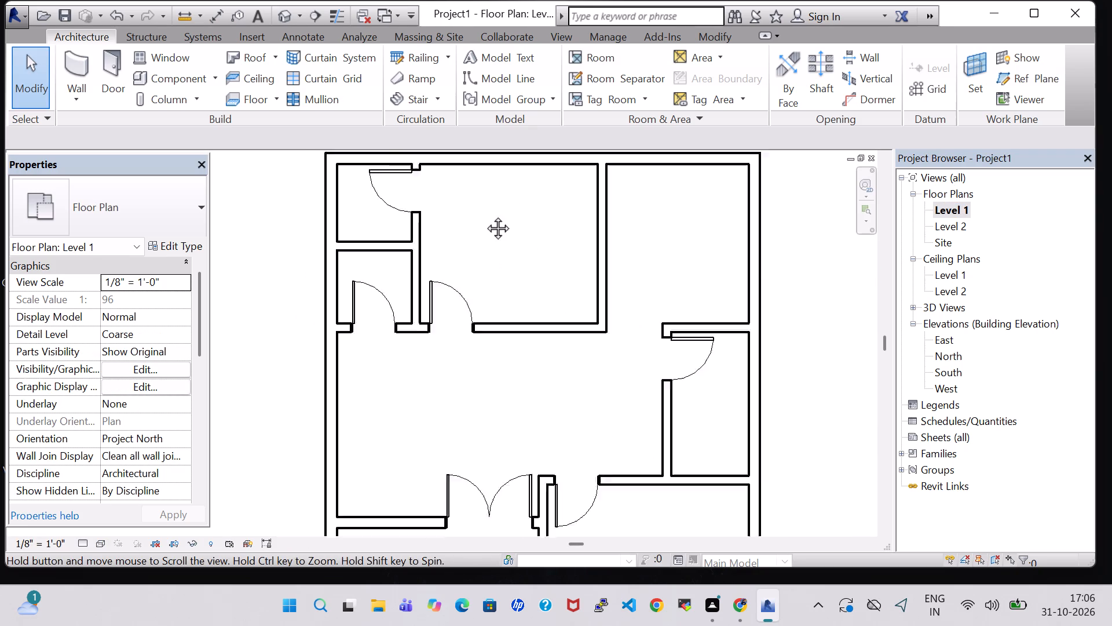
middle_drag(485, 215, 481, 213)
scroll(481, 214, down, 2)
scroll(722, 294, down, 1)
middle_drag(758, 339, 758, 333)
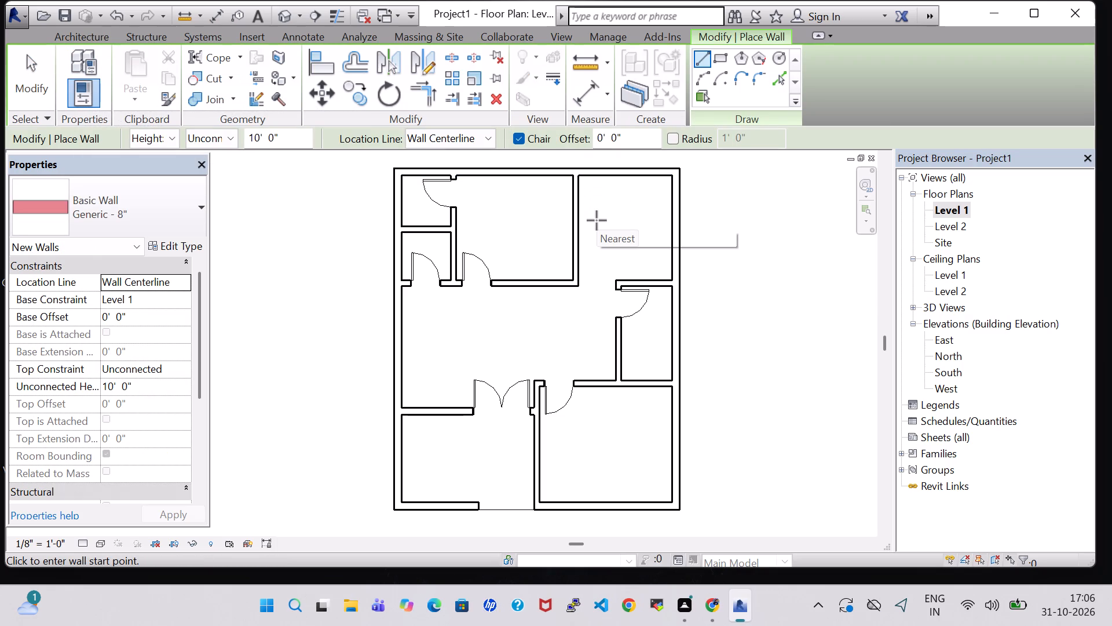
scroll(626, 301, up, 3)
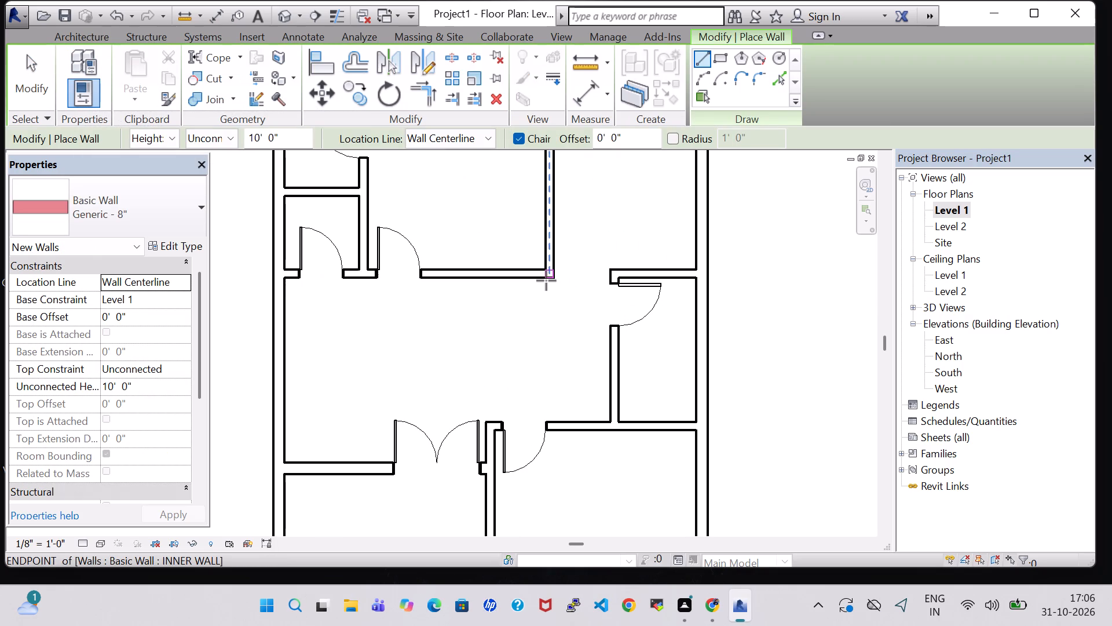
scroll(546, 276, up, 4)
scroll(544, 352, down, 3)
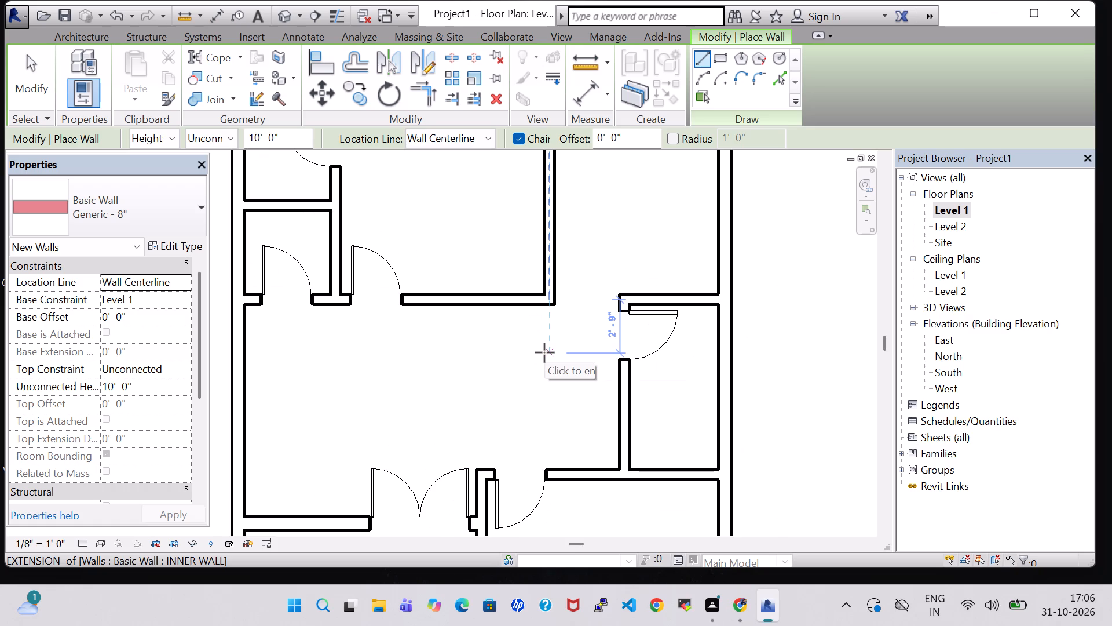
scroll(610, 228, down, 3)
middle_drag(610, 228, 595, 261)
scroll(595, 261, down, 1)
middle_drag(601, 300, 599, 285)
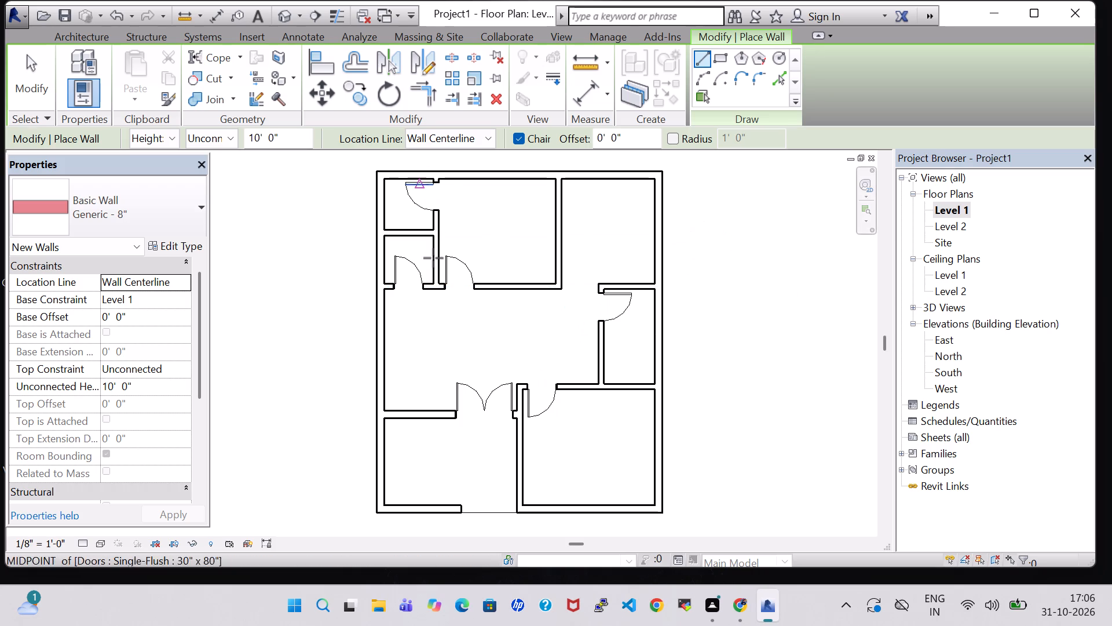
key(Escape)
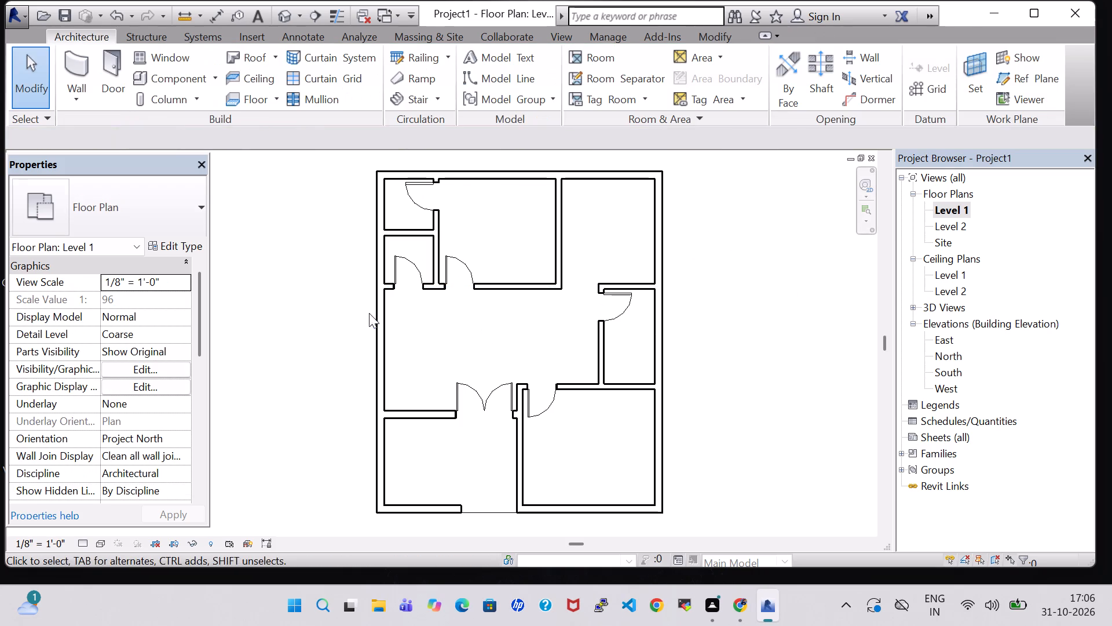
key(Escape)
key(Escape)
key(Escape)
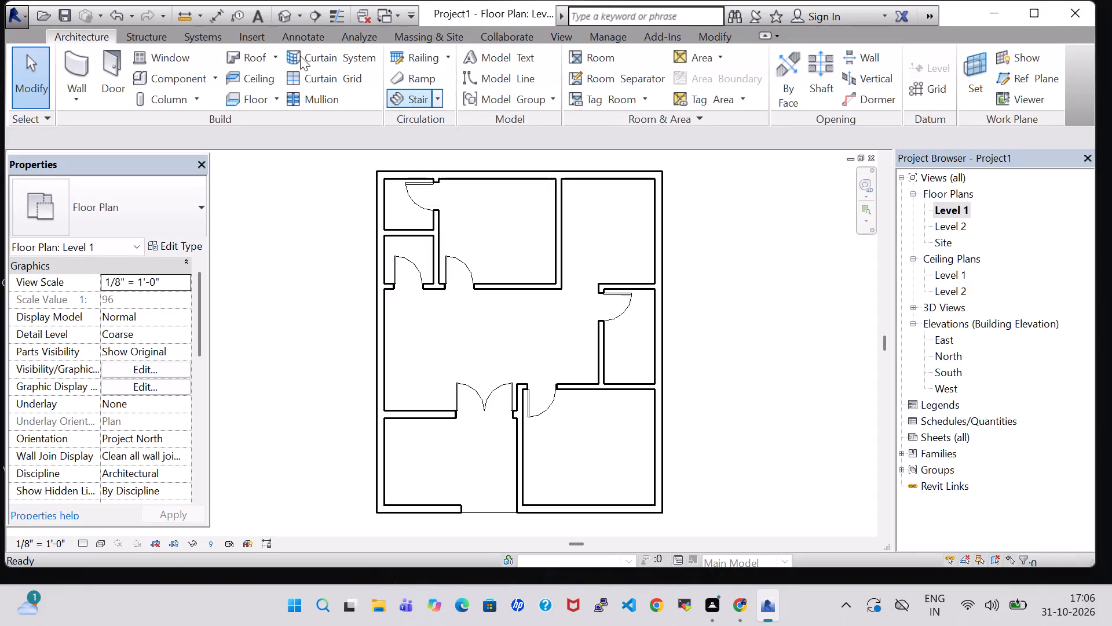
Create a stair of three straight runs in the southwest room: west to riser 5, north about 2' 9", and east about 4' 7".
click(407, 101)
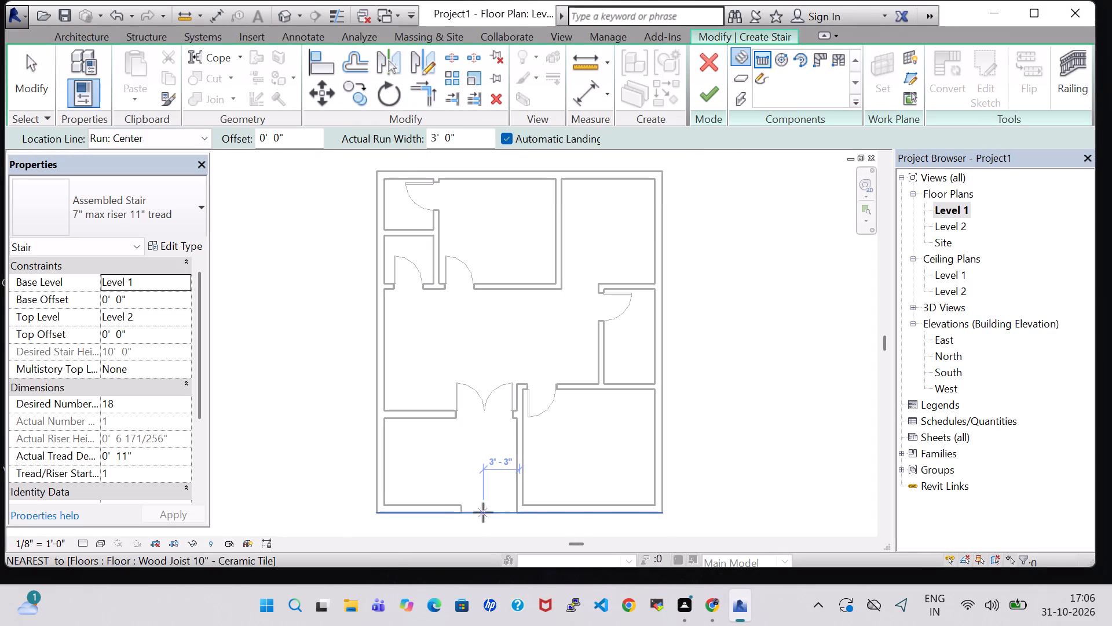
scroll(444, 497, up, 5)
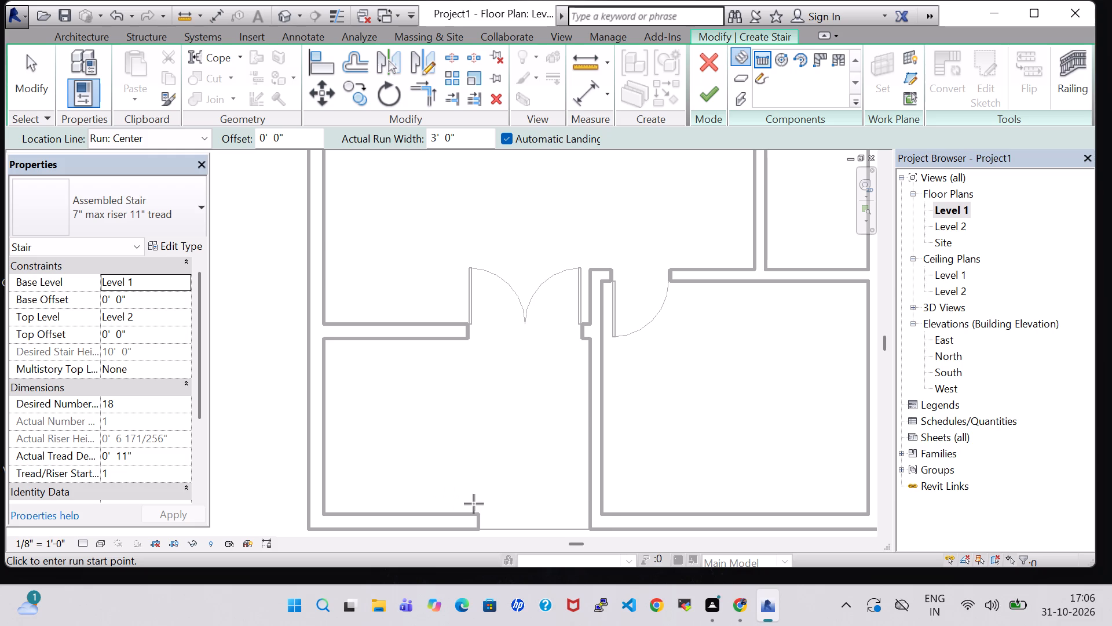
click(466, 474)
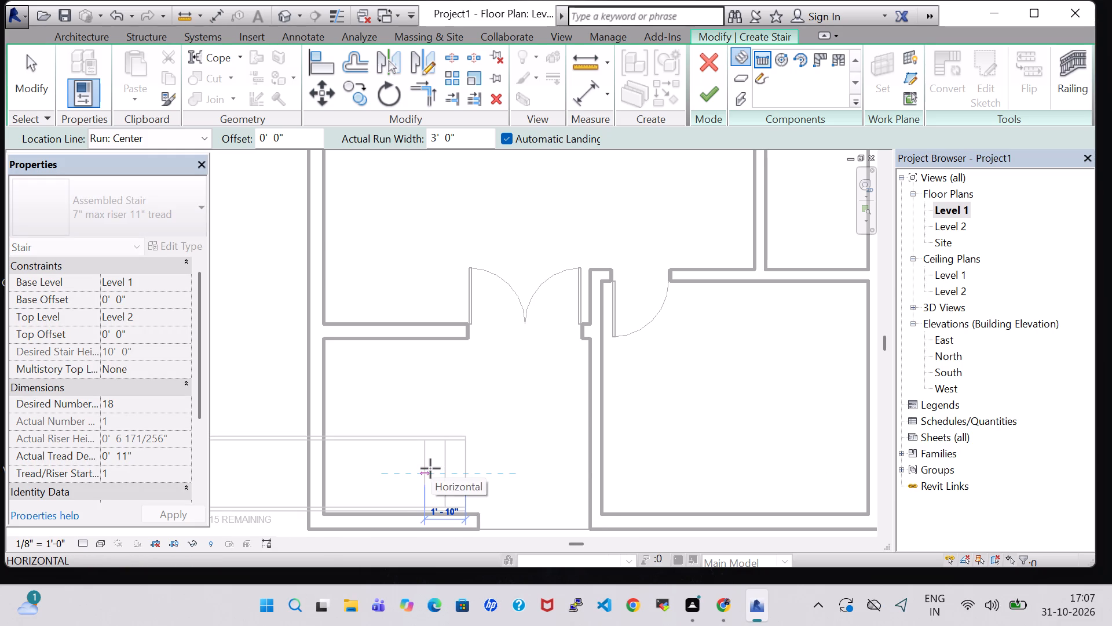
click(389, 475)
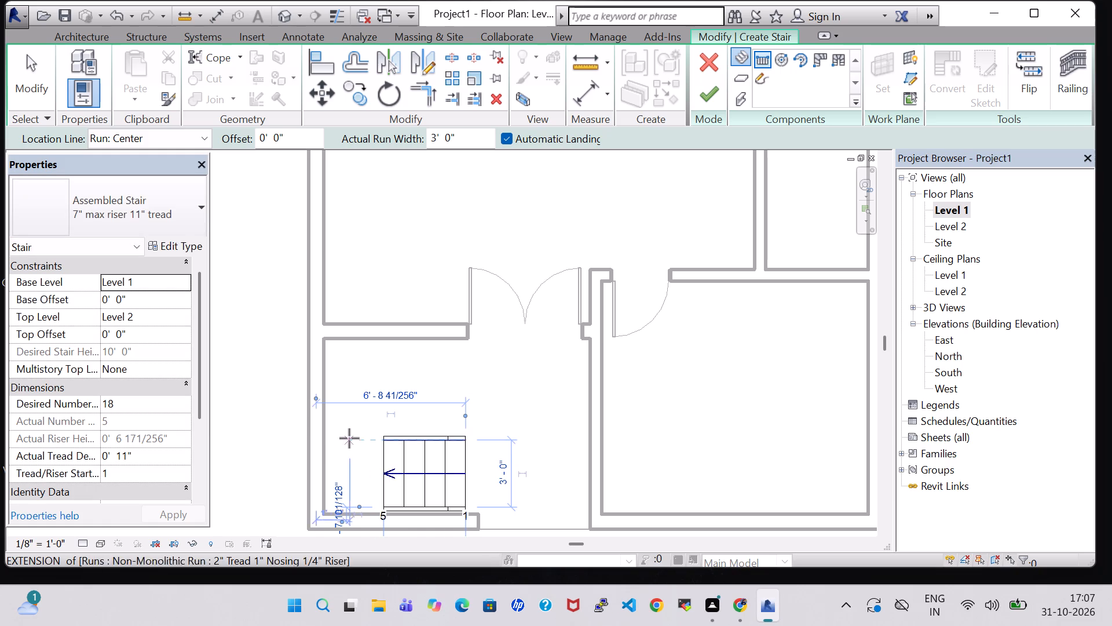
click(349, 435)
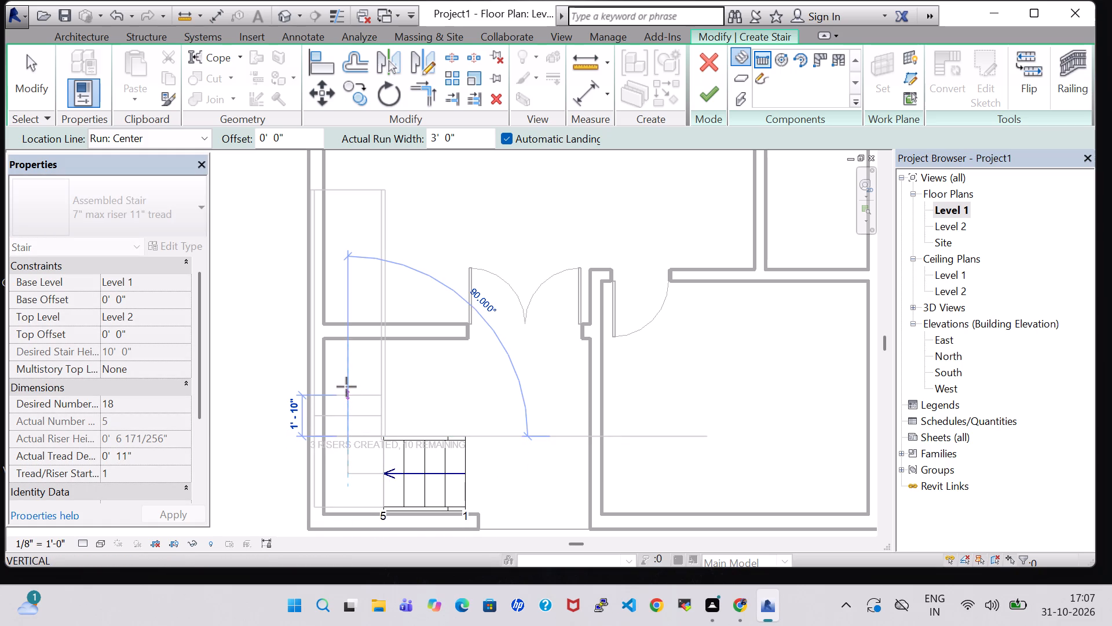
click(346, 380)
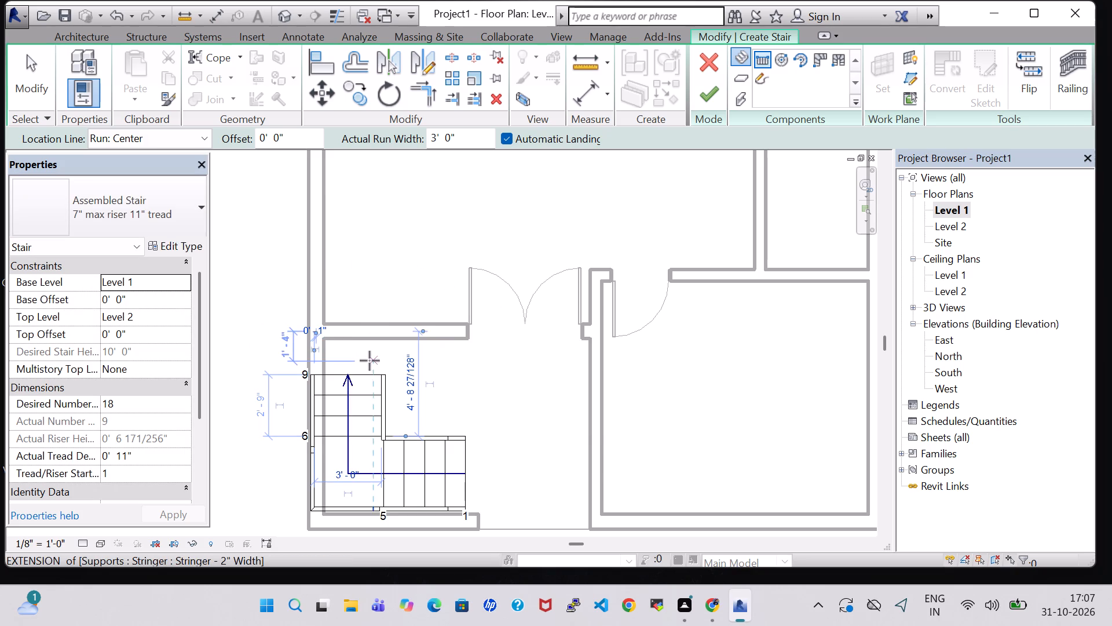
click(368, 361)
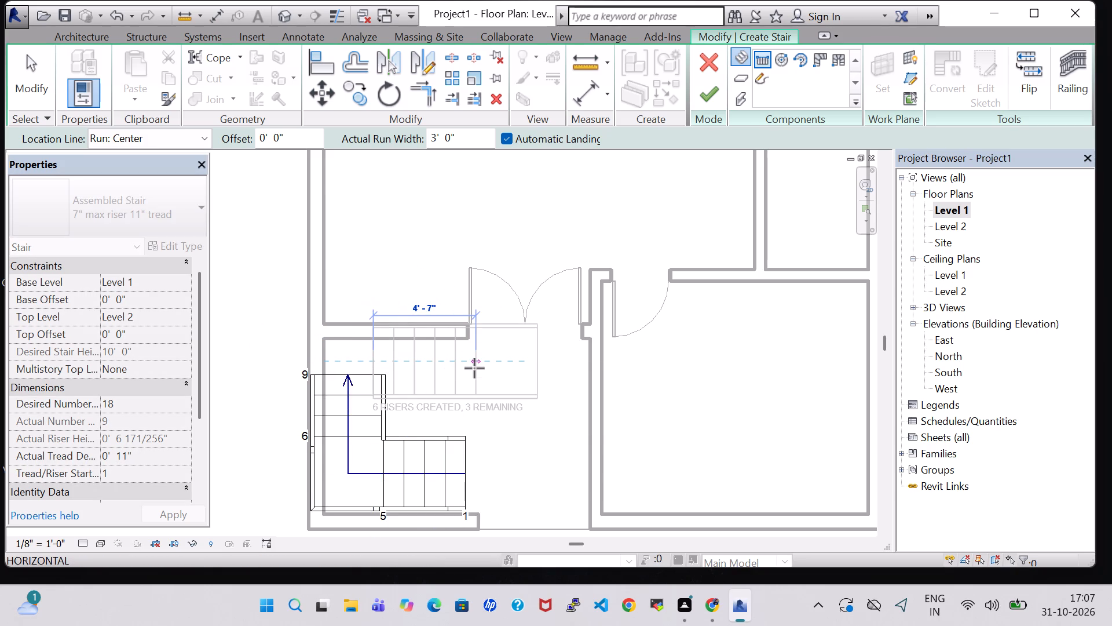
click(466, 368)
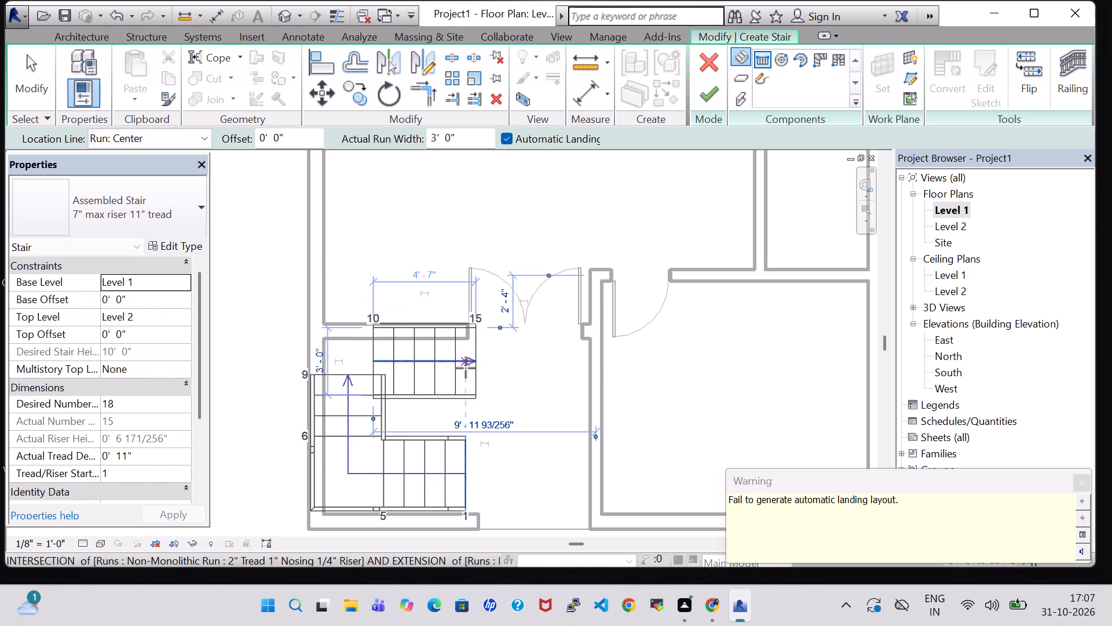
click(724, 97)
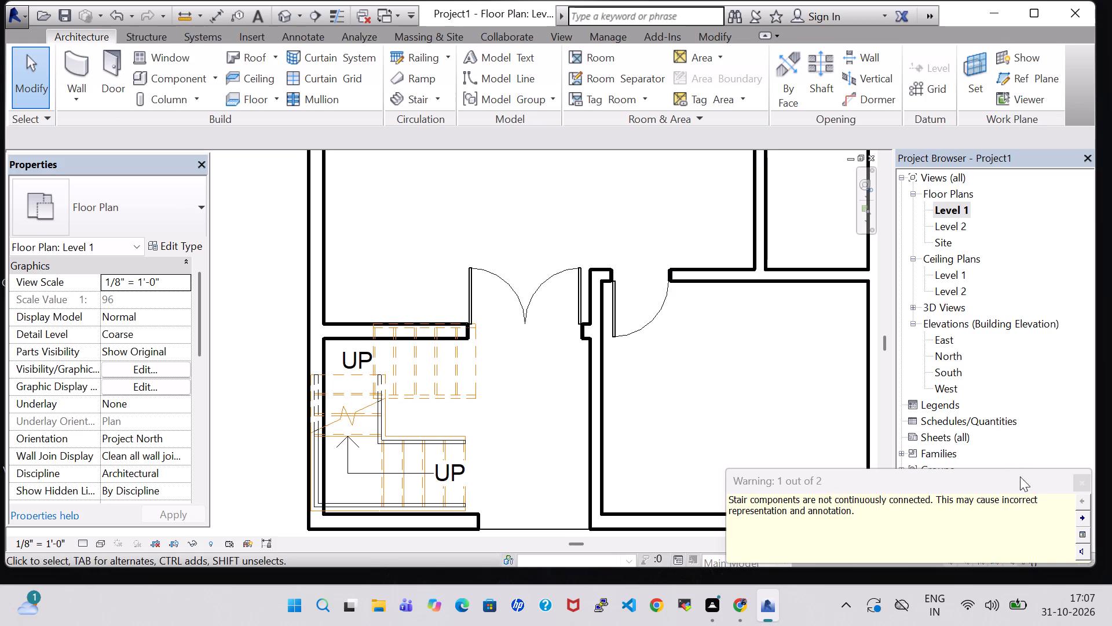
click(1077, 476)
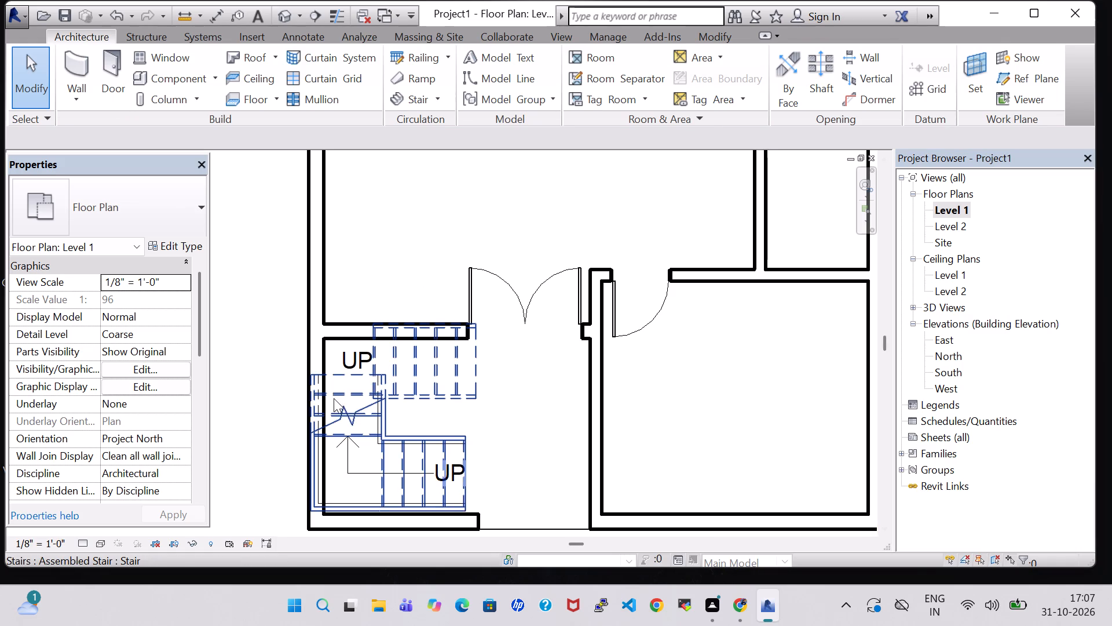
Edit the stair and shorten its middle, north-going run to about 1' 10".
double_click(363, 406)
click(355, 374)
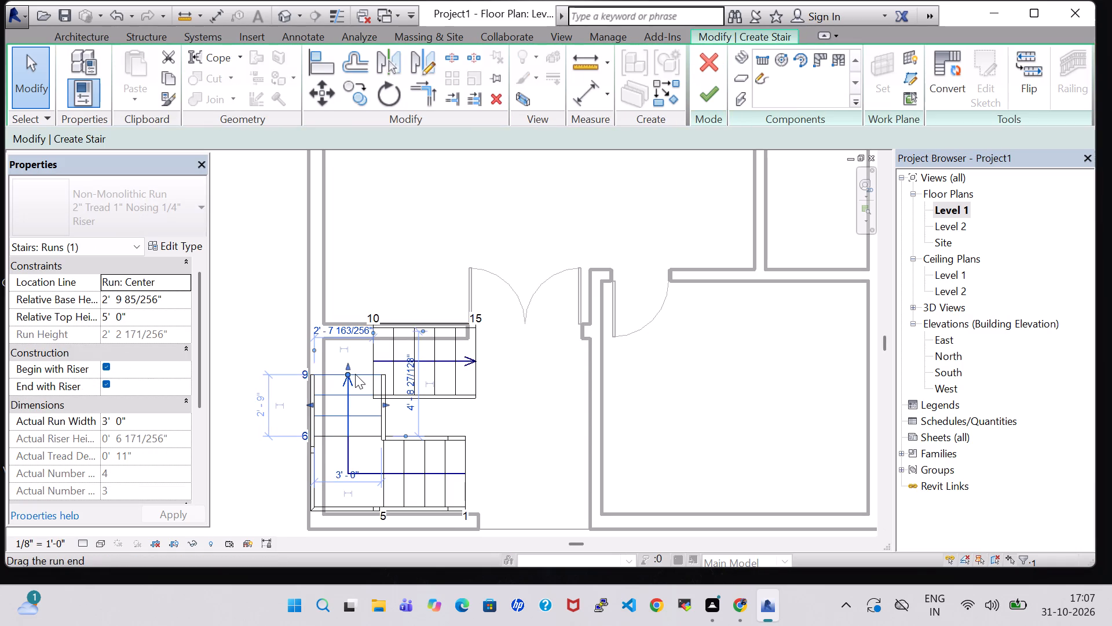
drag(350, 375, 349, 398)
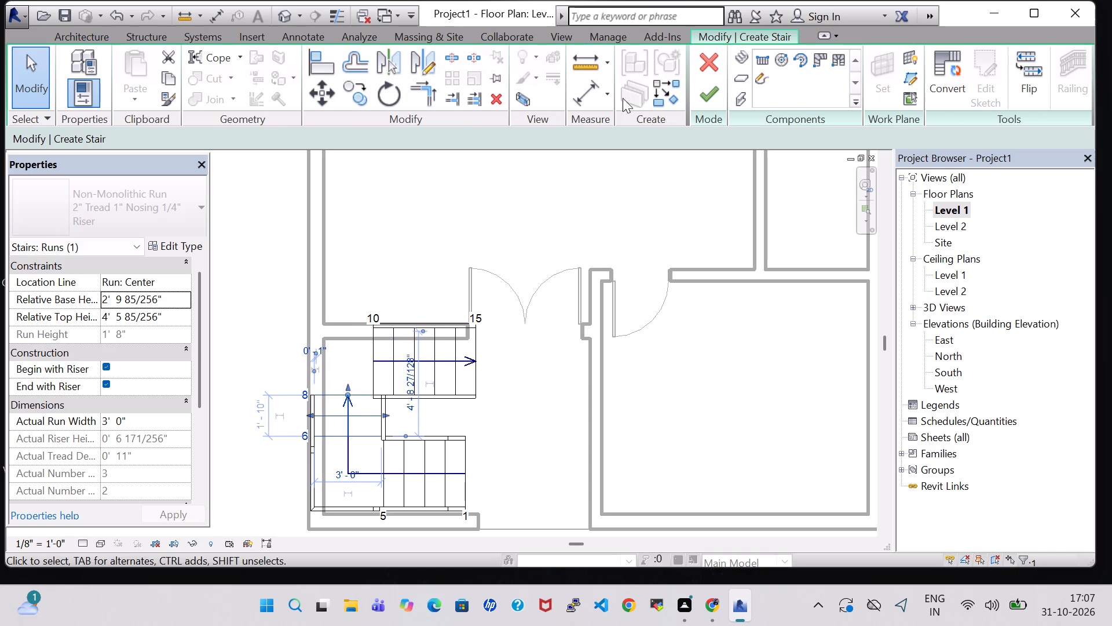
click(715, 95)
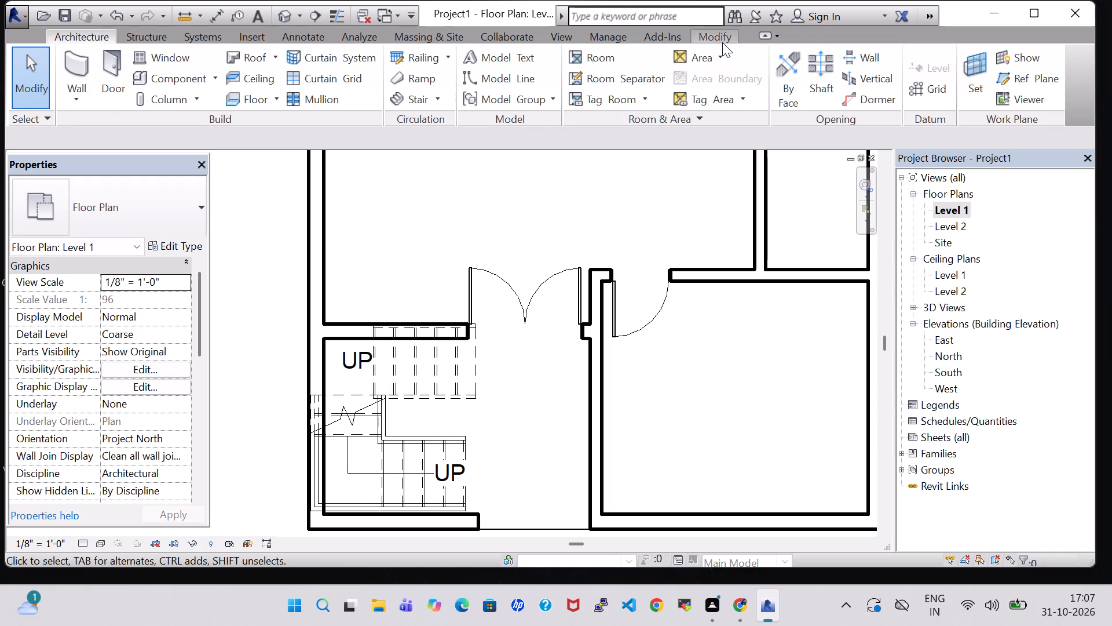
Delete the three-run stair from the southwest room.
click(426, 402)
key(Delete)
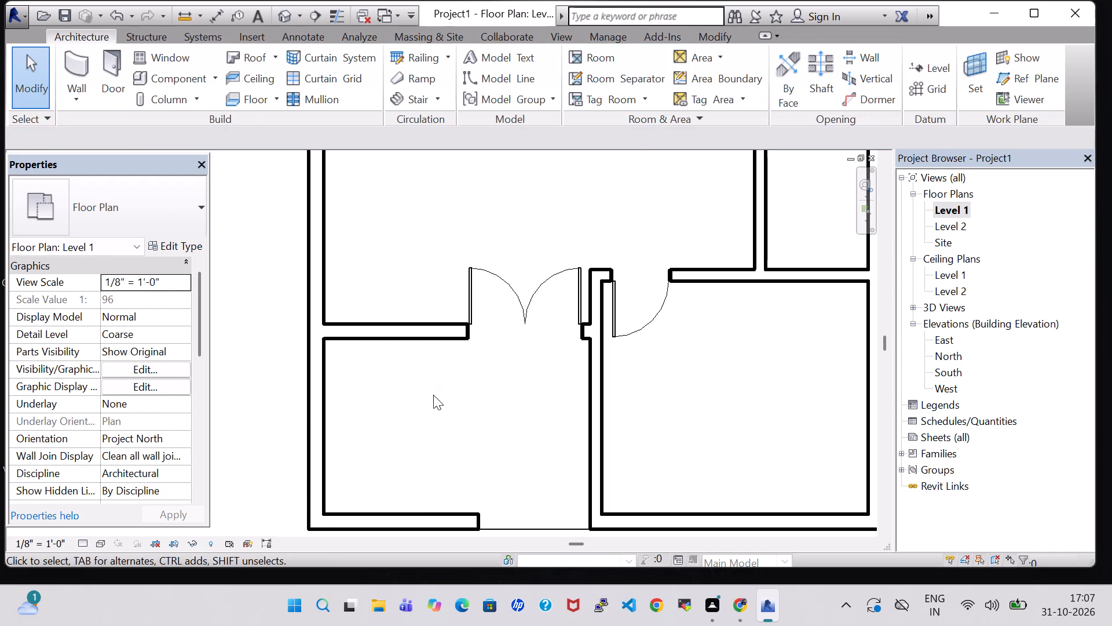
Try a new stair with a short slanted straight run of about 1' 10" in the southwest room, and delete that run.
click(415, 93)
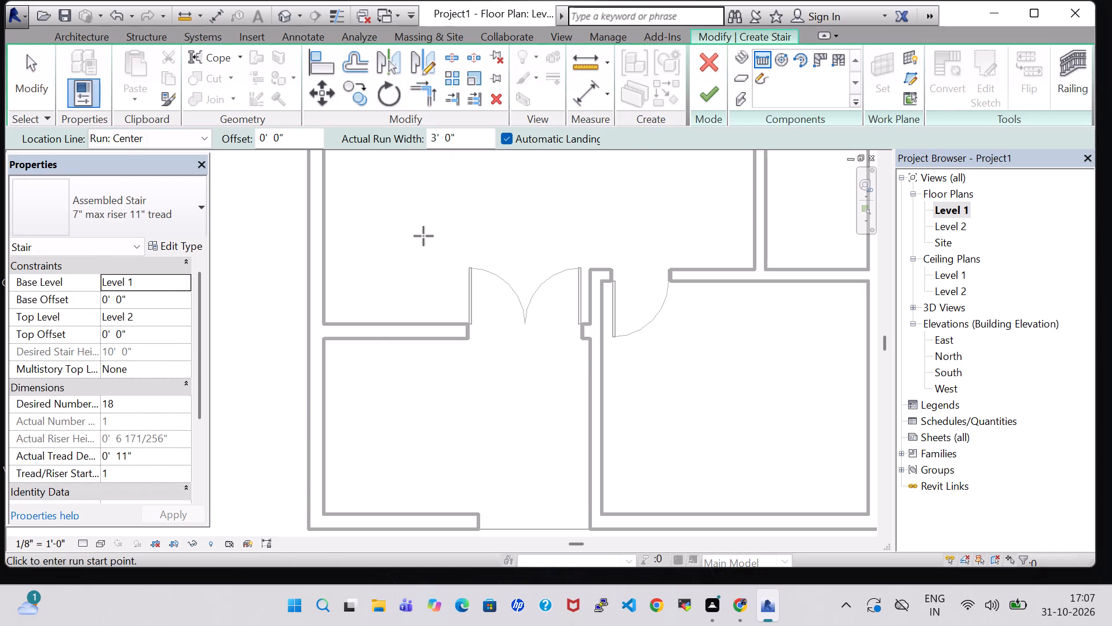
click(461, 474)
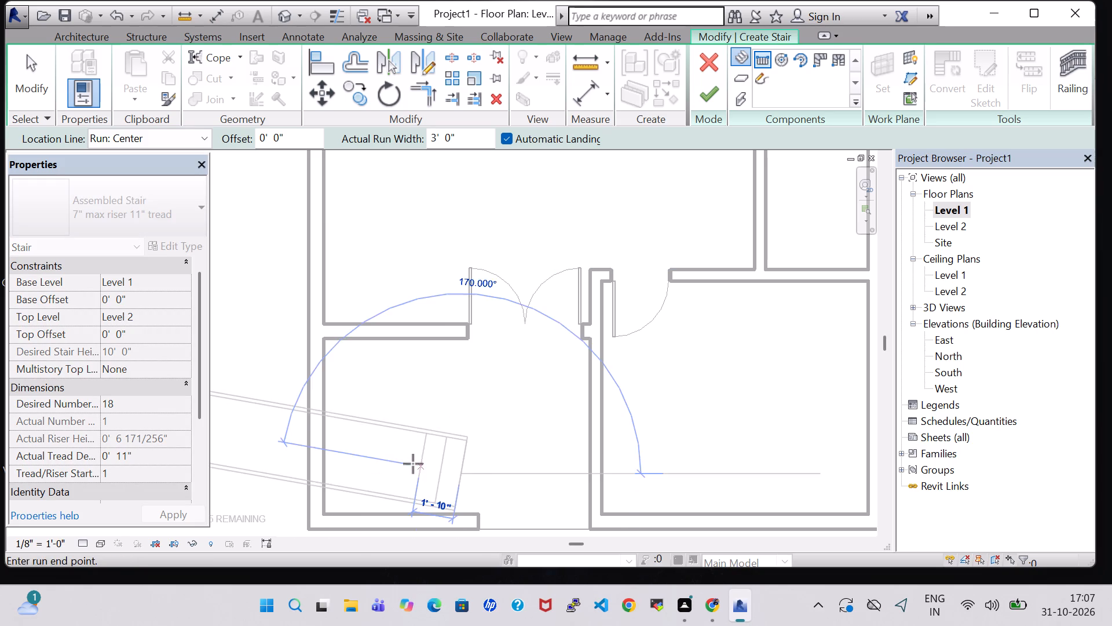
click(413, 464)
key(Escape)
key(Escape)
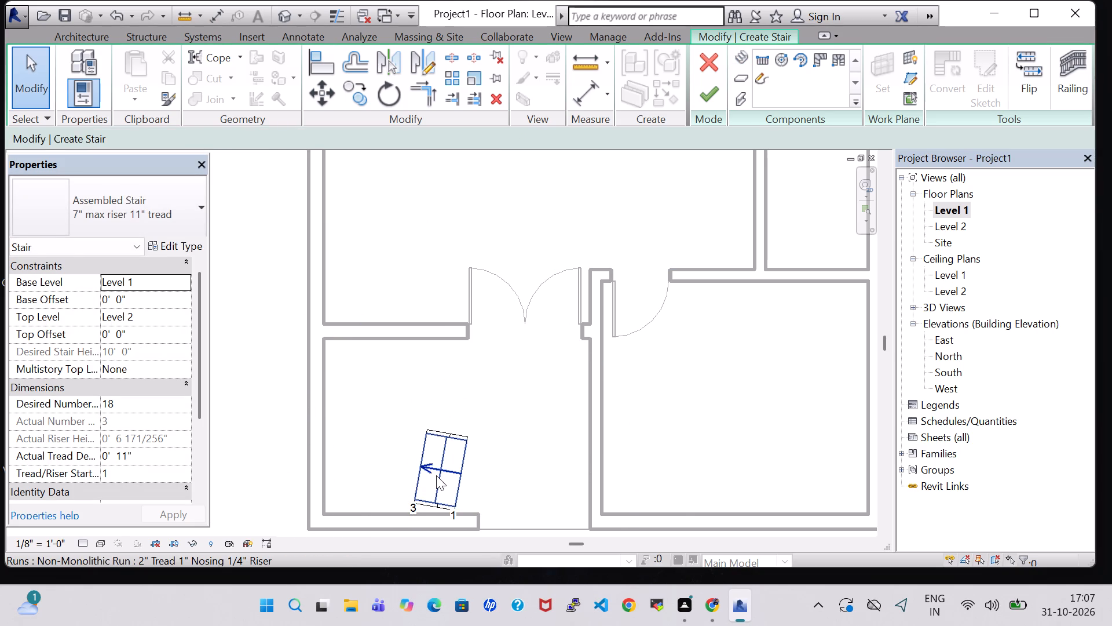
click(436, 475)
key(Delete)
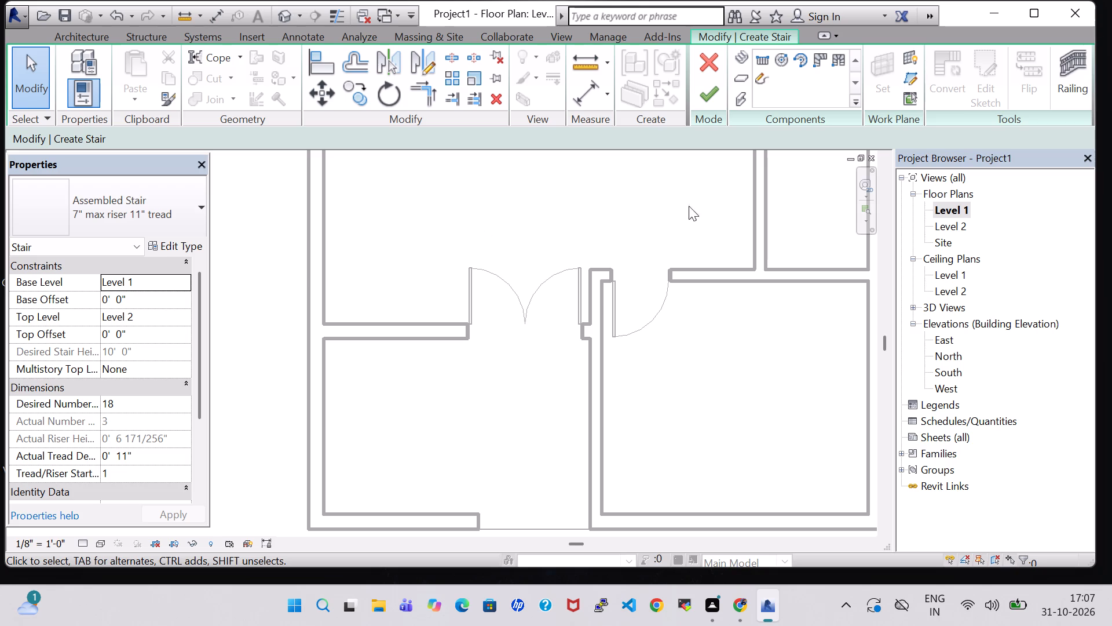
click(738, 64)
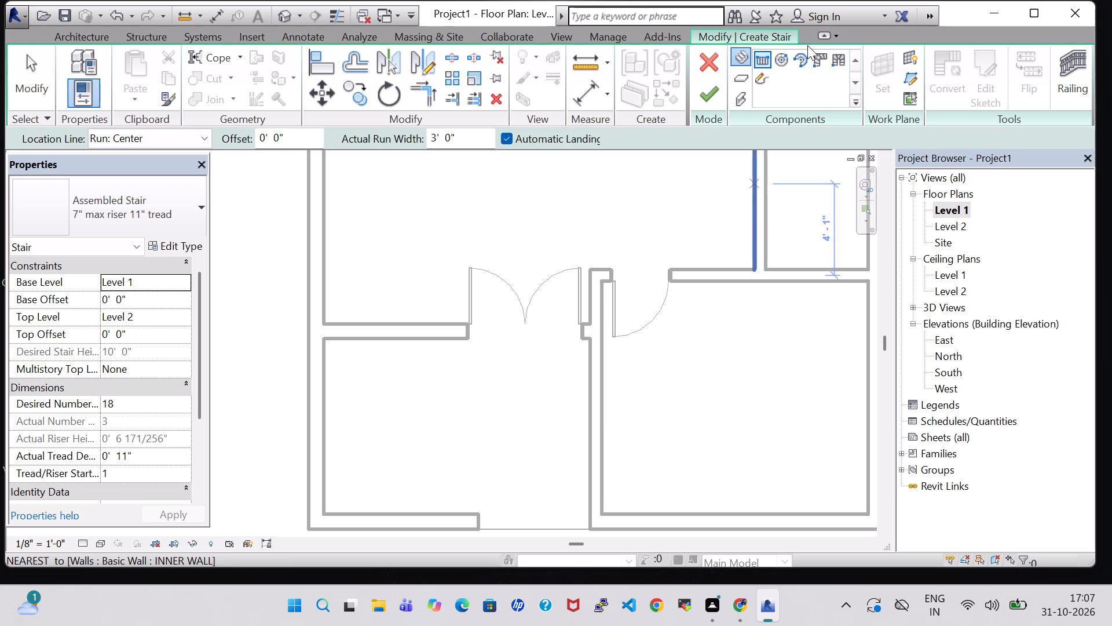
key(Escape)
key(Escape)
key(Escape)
Place a 3' 0" wide U-shaped winder run in the southwest room, turning along the west wall with both ends facing east.
click(837, 59)
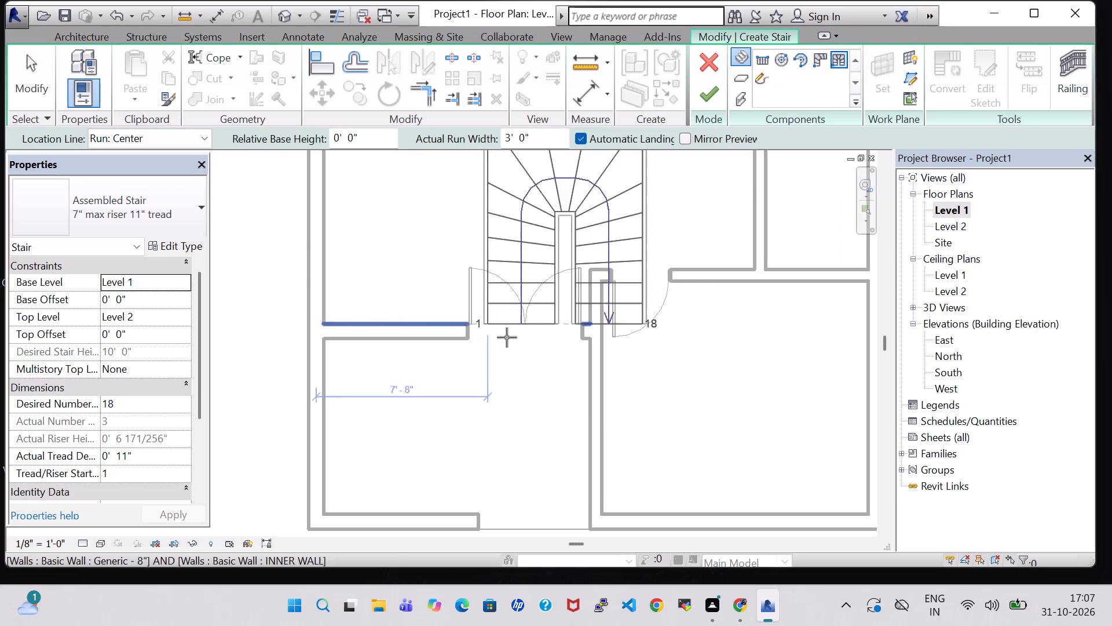
key(space)
key(space)
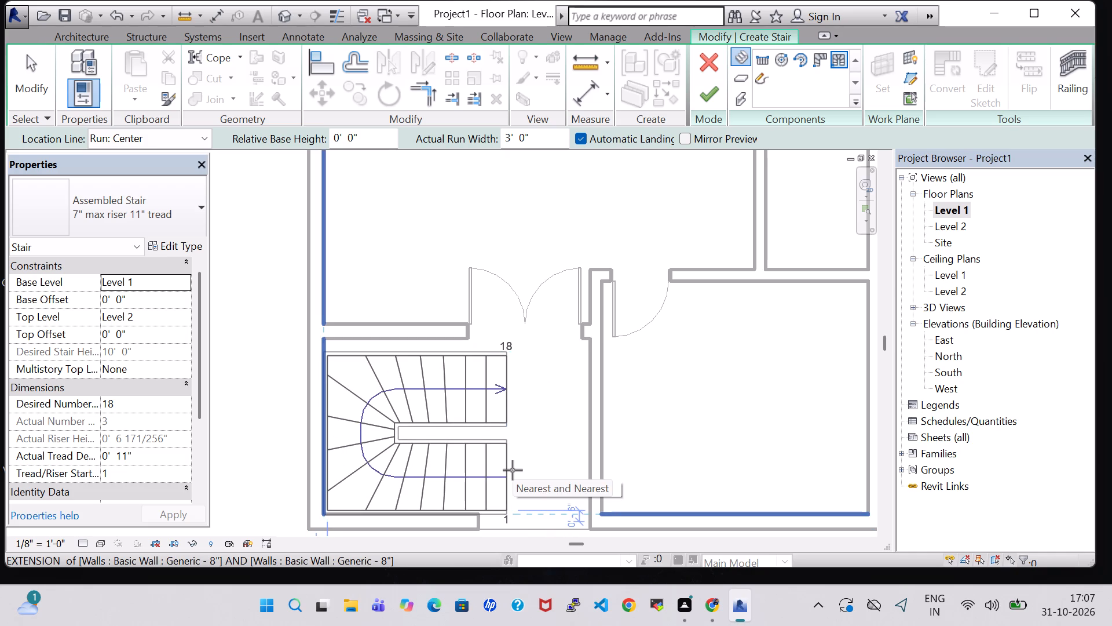
click(508, 470)
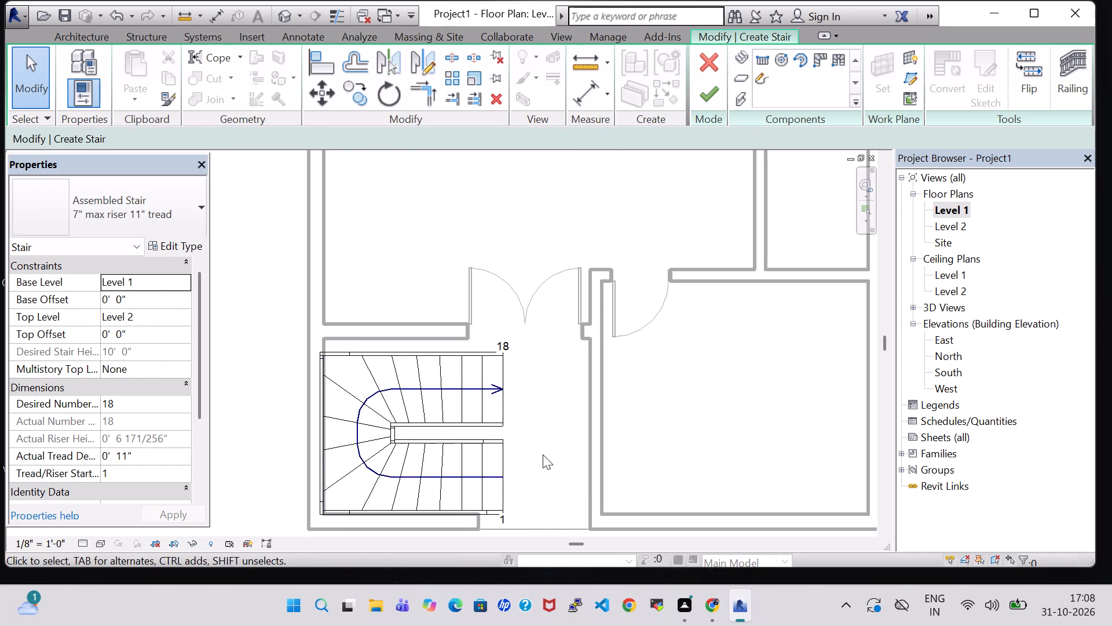
key(Escape)
key(Escape)
Move the winder run toward the room's north wall and stretch it to the south wall's inner face, about 3' 9" wide.
double_click(453, 392)
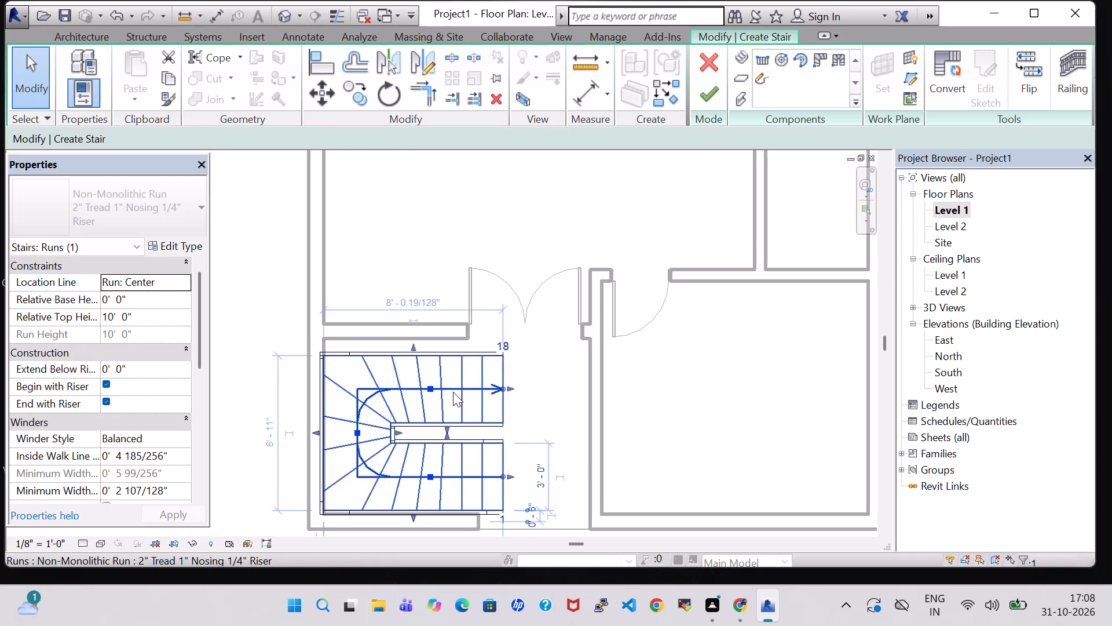
click(413, 346)
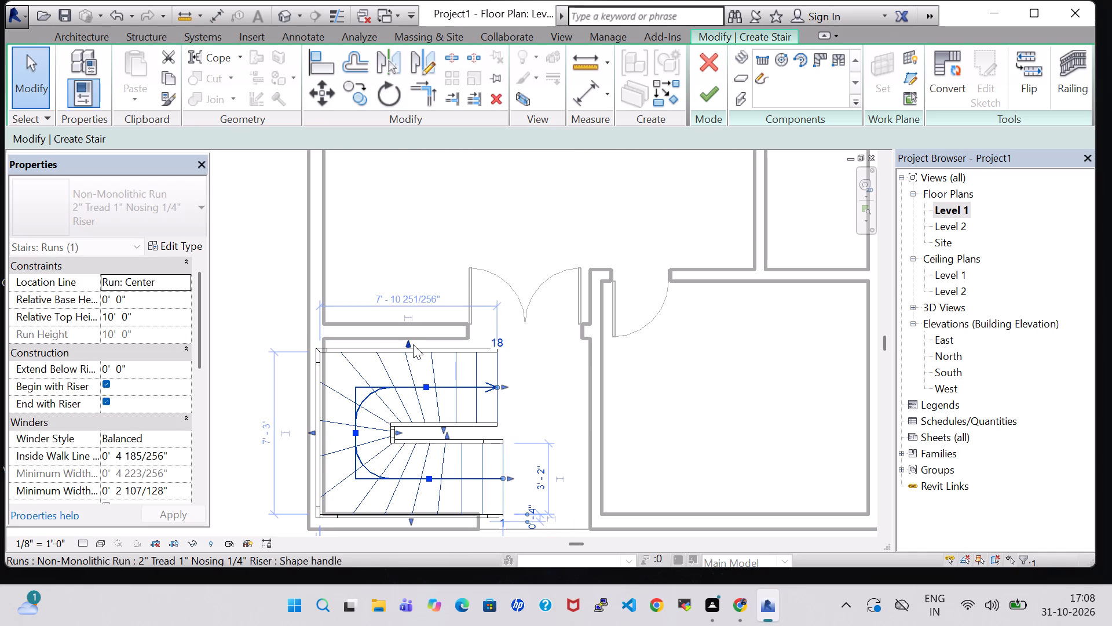
drag(400, 416, 417, 412)
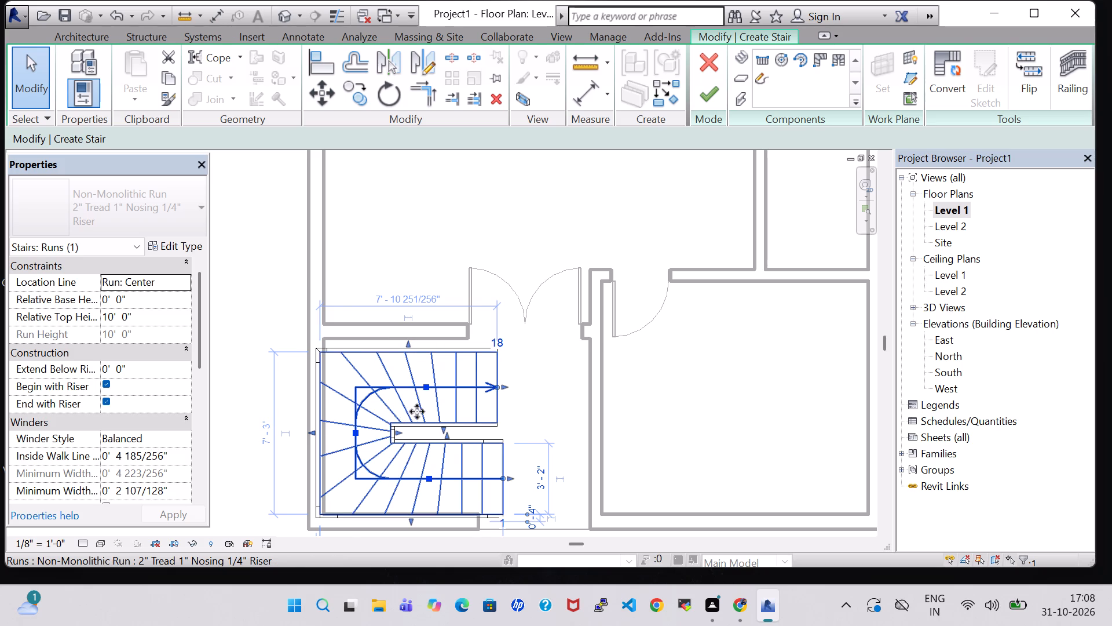
drag(417, 412, 413, 398)
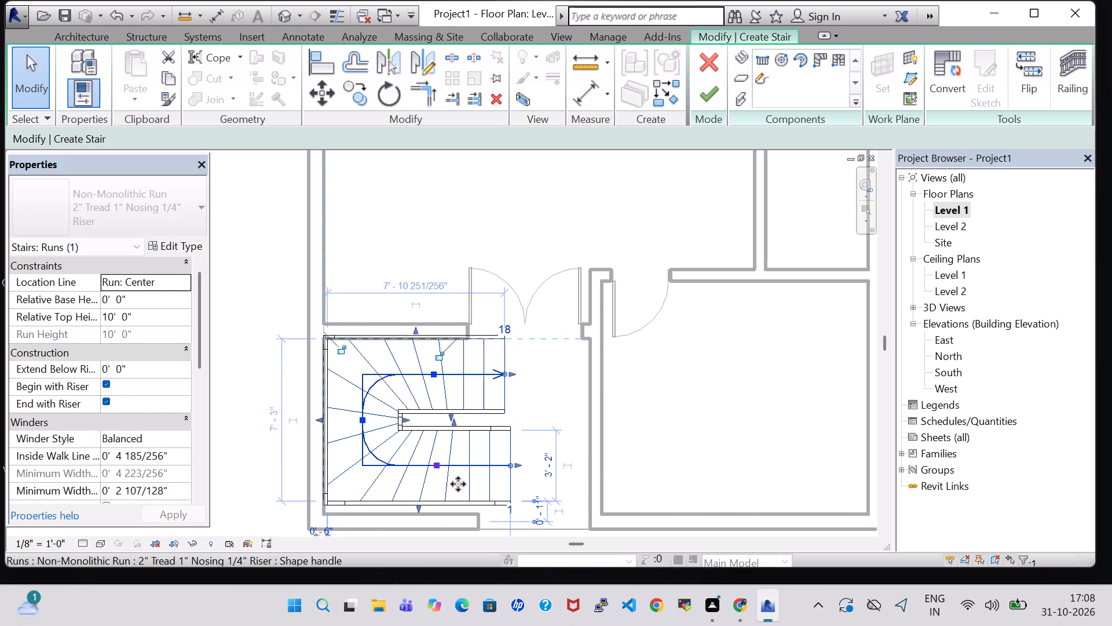
drag(418, 507, 418, 508)
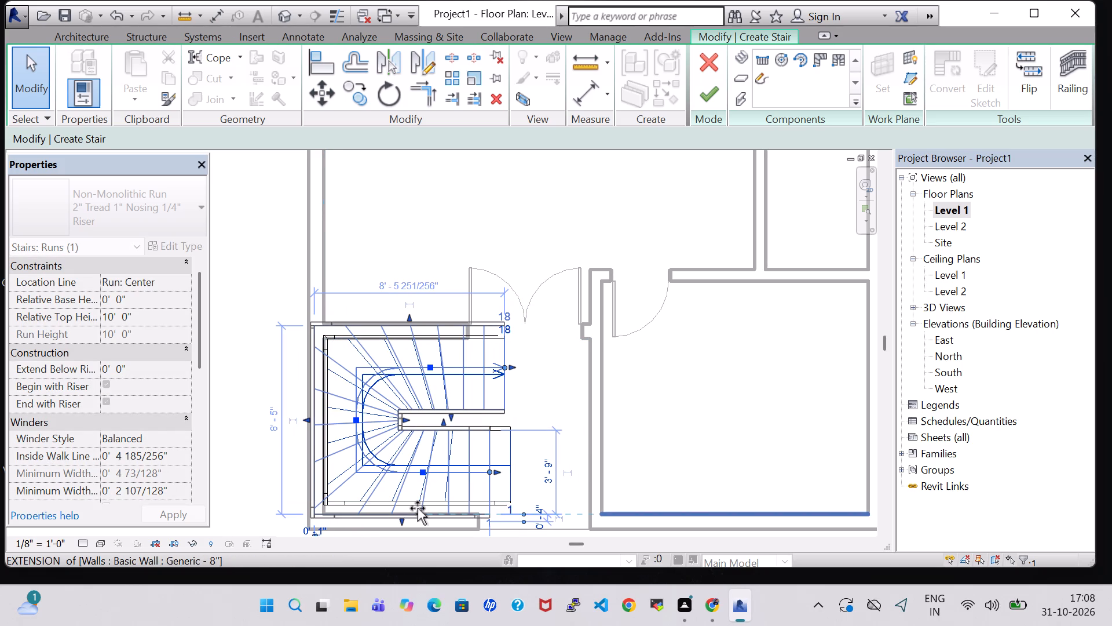
drag(418, 508, 419, 516)
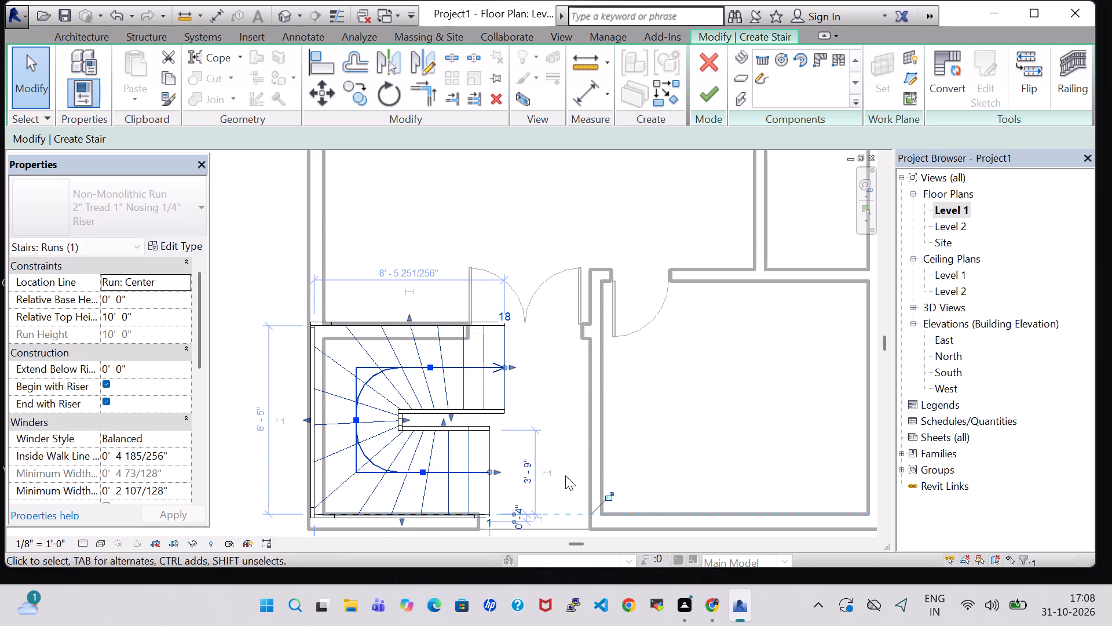
Reposition and narrow the winder run to about 3' 4" wide, aligning it with the inner faces of the north and west walls.
key(Right)
key(Right)
key(Right)
key(Right)
key(Right)
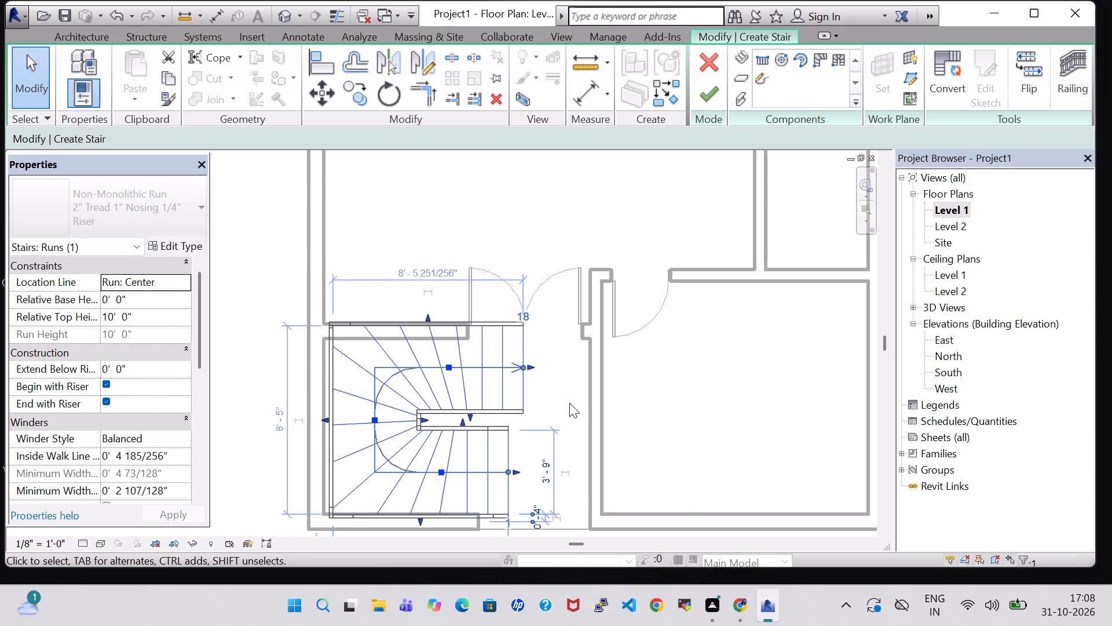
key(Down)
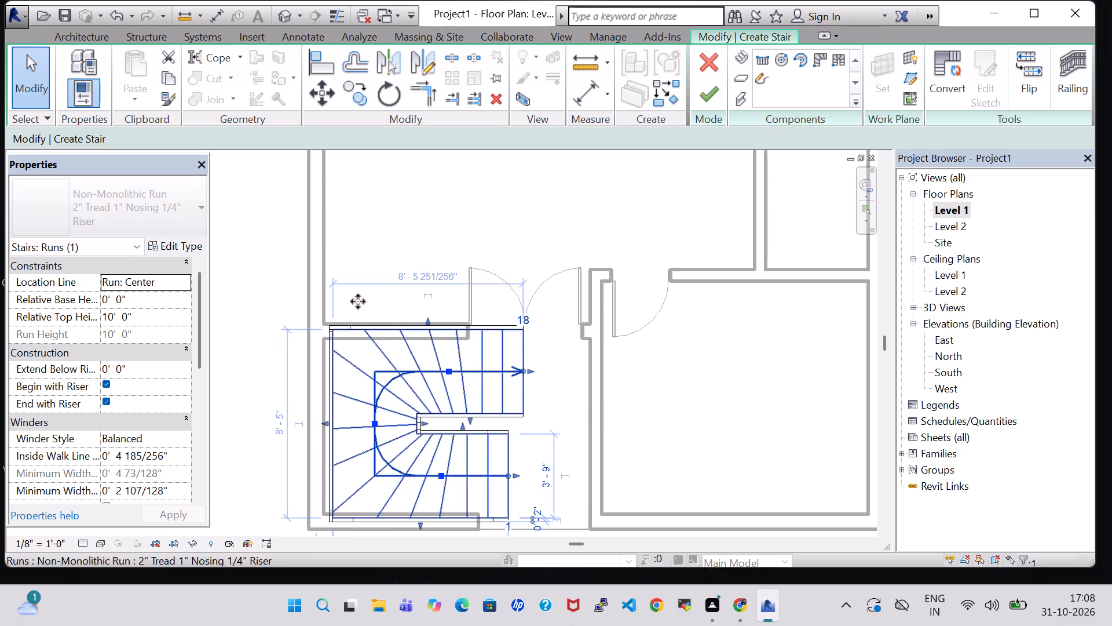
drag(429, 321, 427, 339)
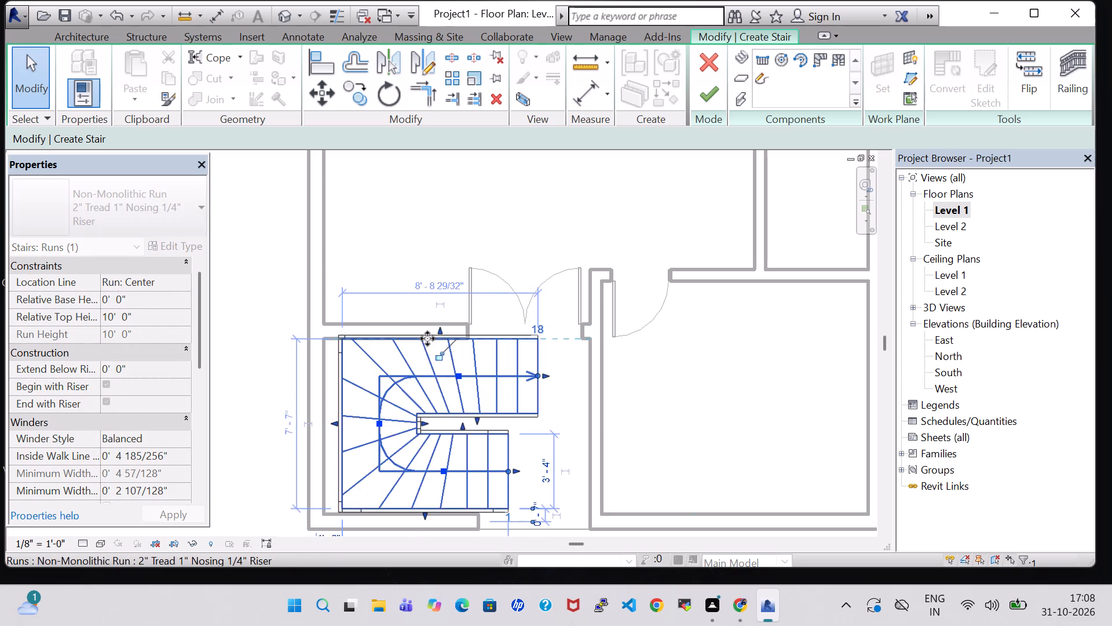
key(Left)
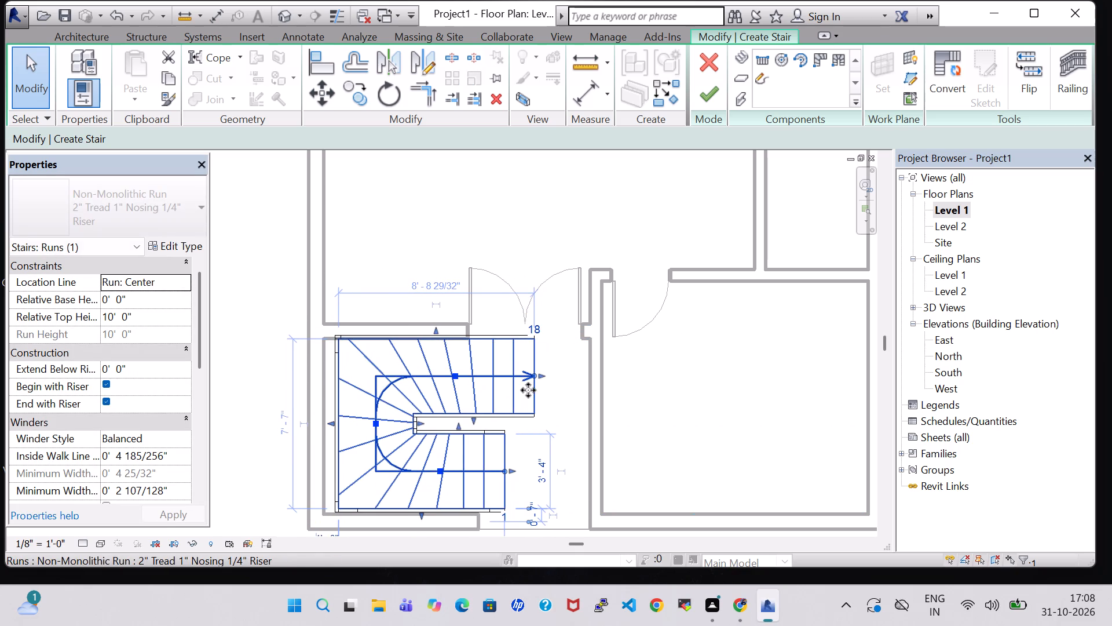
key(Left)
key(Left)
key(Left)
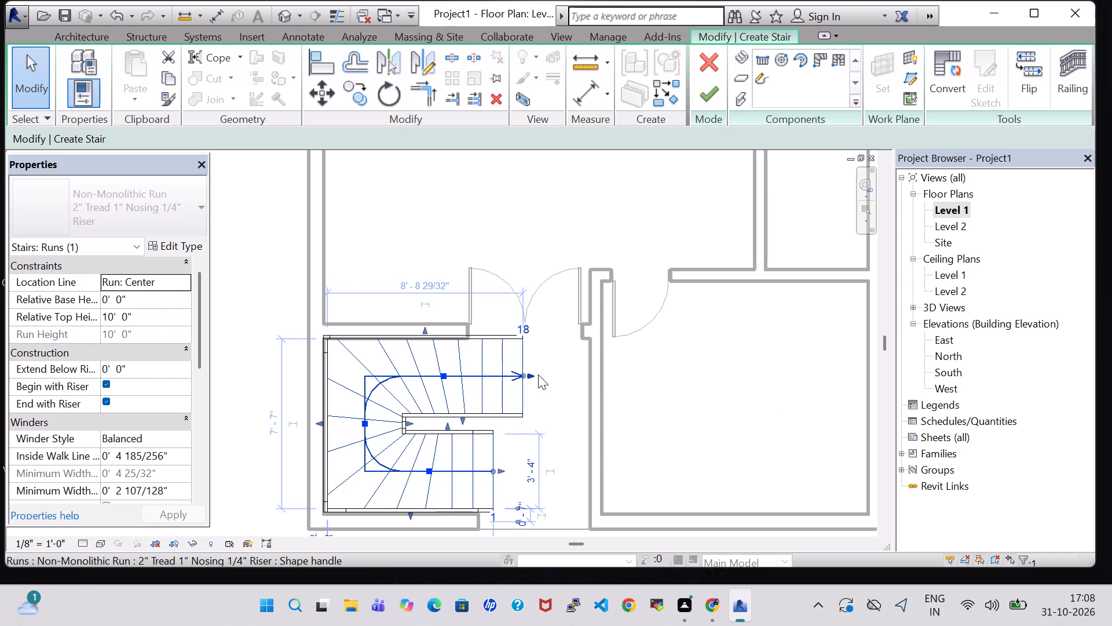
Shorten the winder run's north flight so it ends at riser 15, about 6' 0" from the west wall.
drag(524, 374, 476, 378)
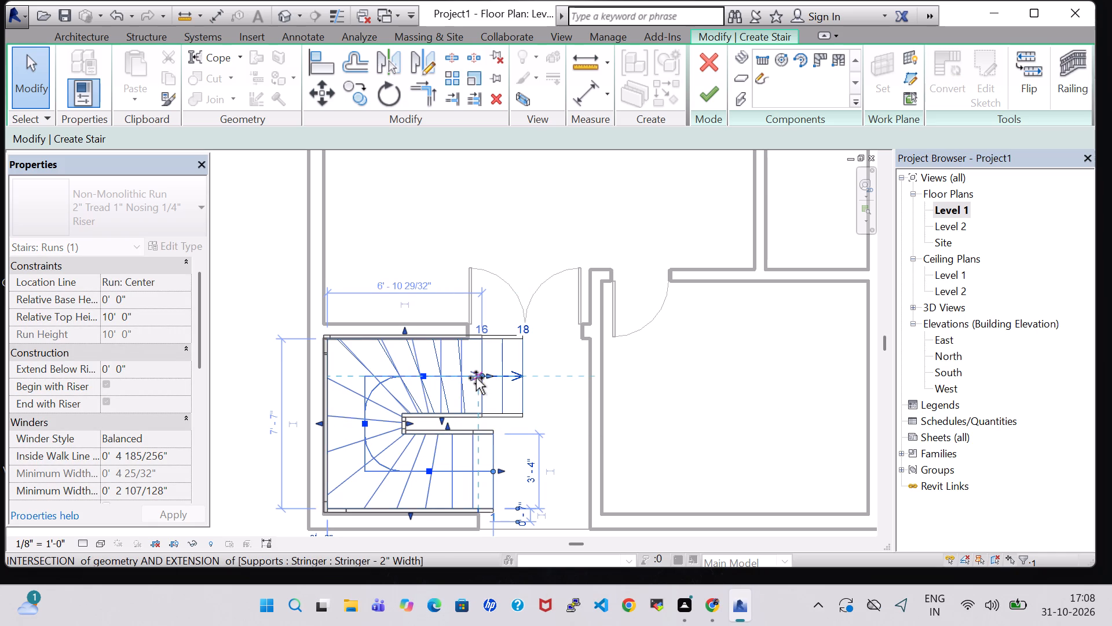
drag(476, 378, 465, 379)
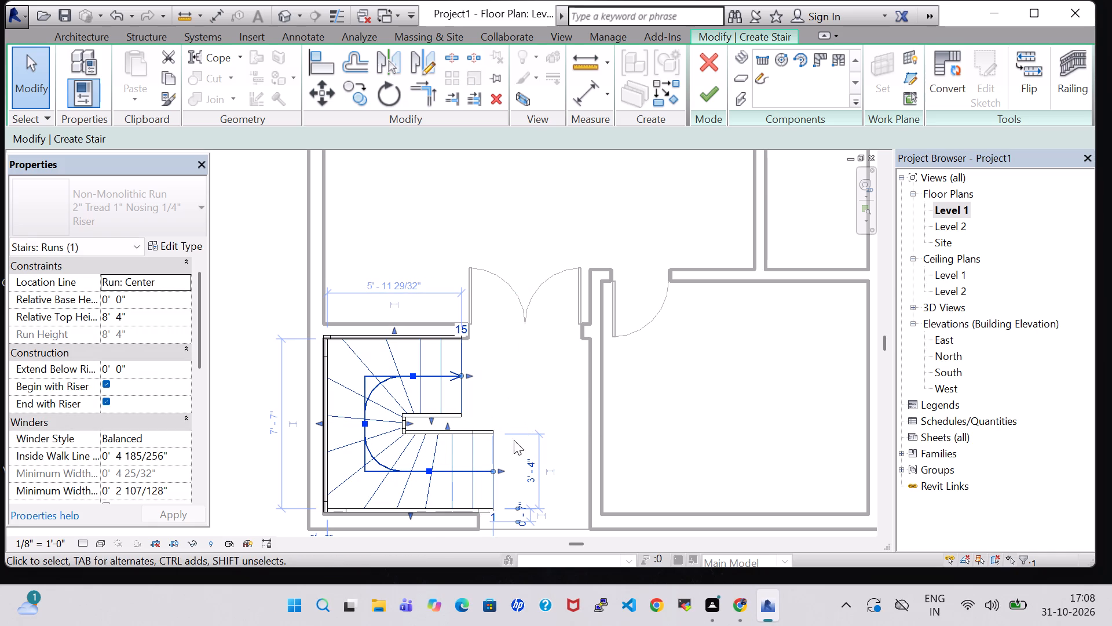
Try to shorten the winder run's south flight to line up with the north flight's east end, and finish the stair.
drag(493, 468, 460, 468)
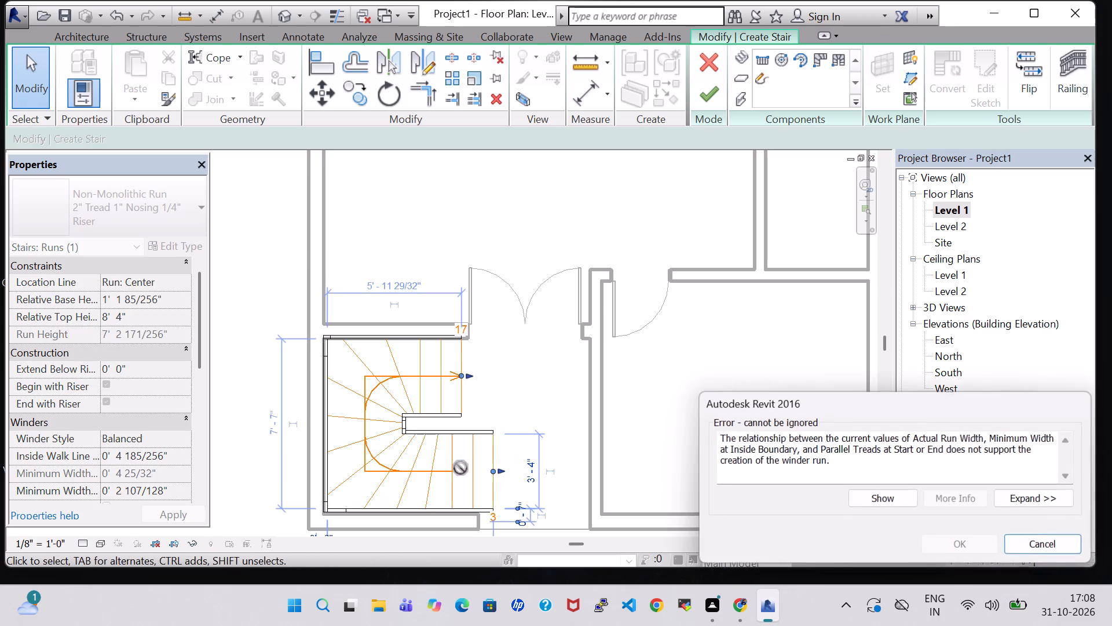
click(1012, 546)
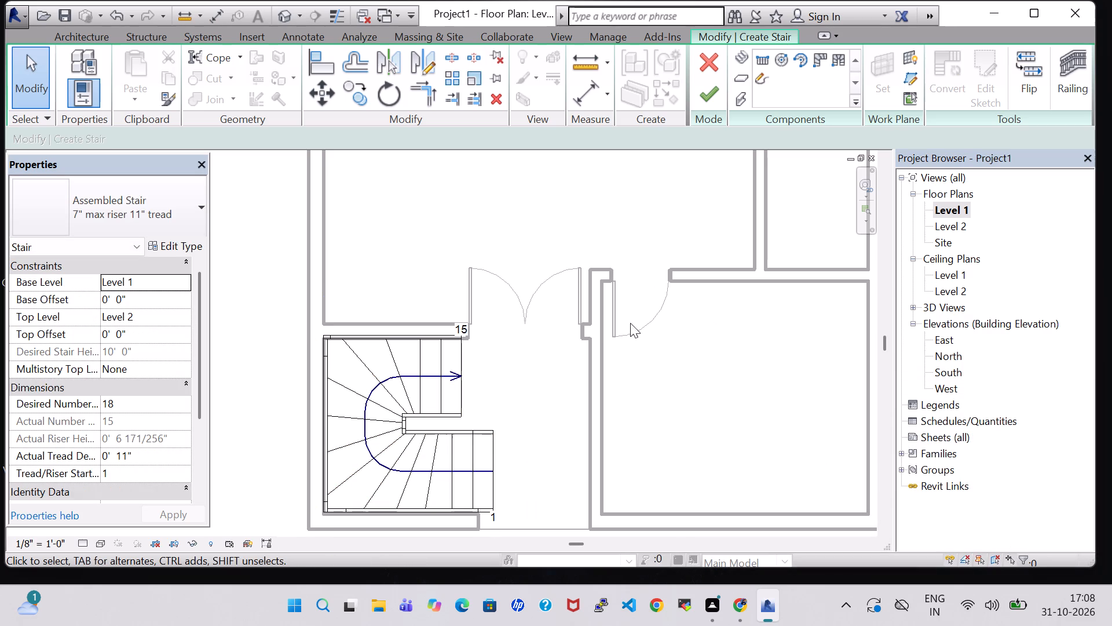
click(701, 95)
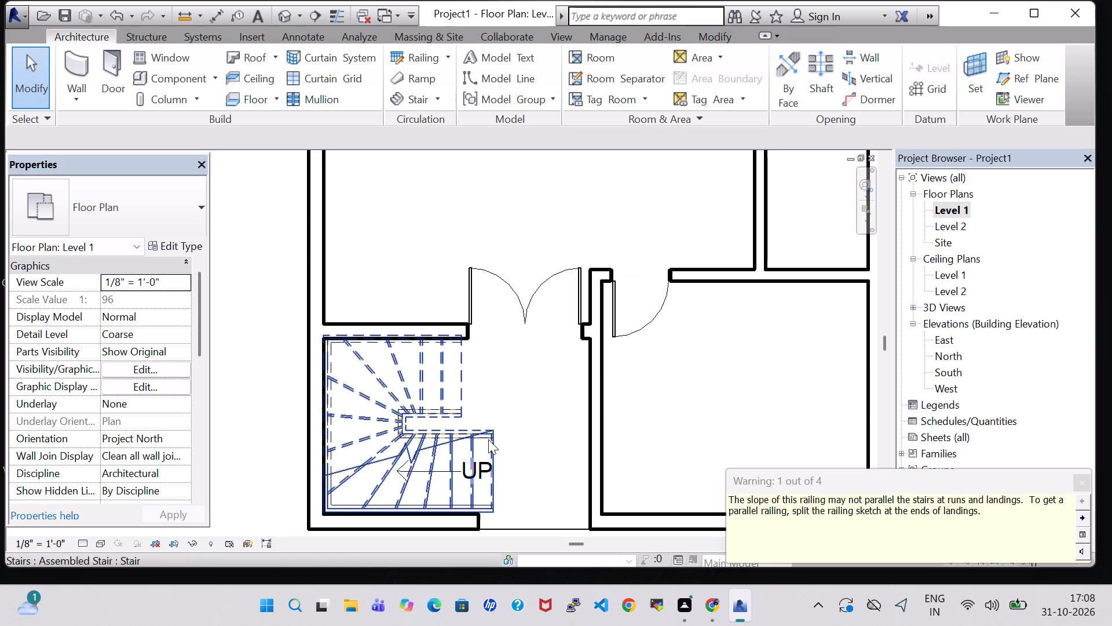
Reopen the stair for editing, shorten the winder run's south flight by one tread to start at riser 2, and finish the stair.
triple_click(471, 463)
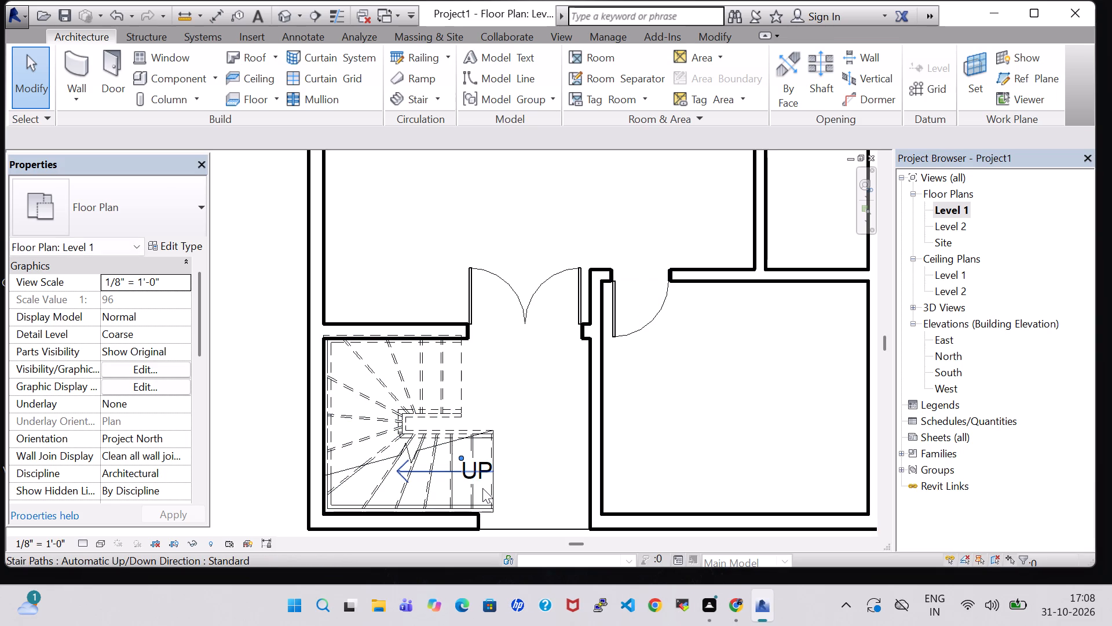
double_click(482, 488)
double_click(483, 432)
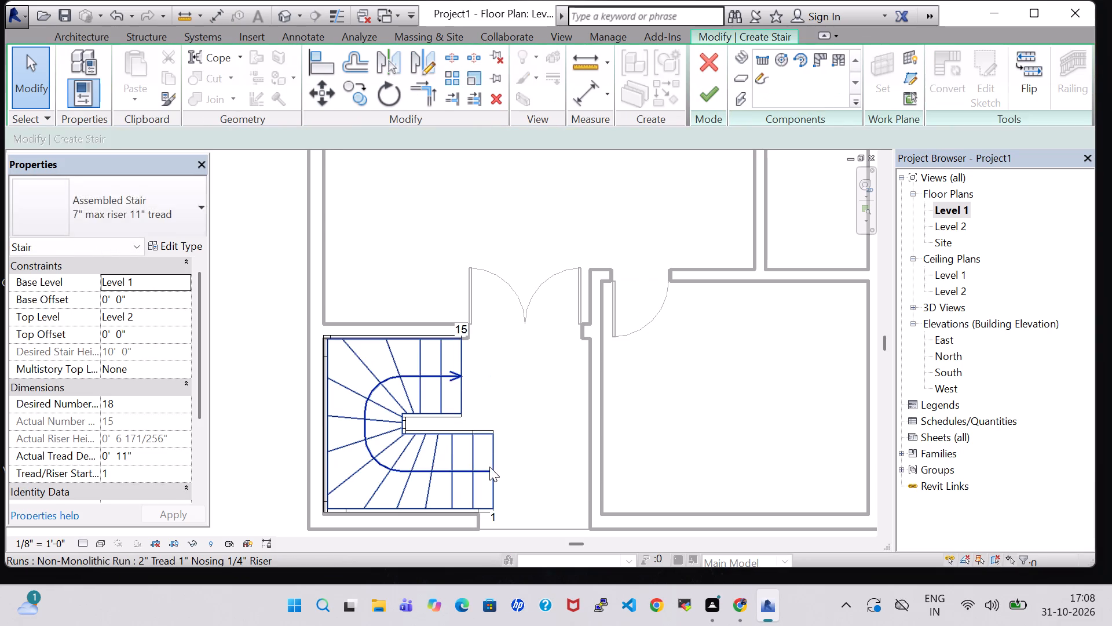
click(489, 467)
drag(493, 471, 480, 471)
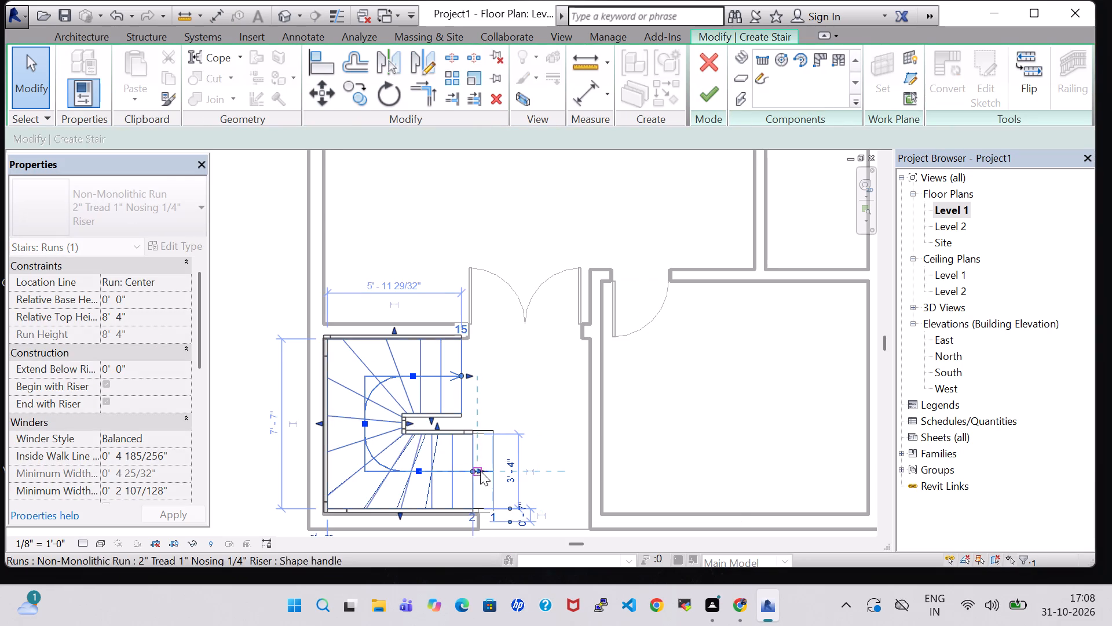
click(707, 94)
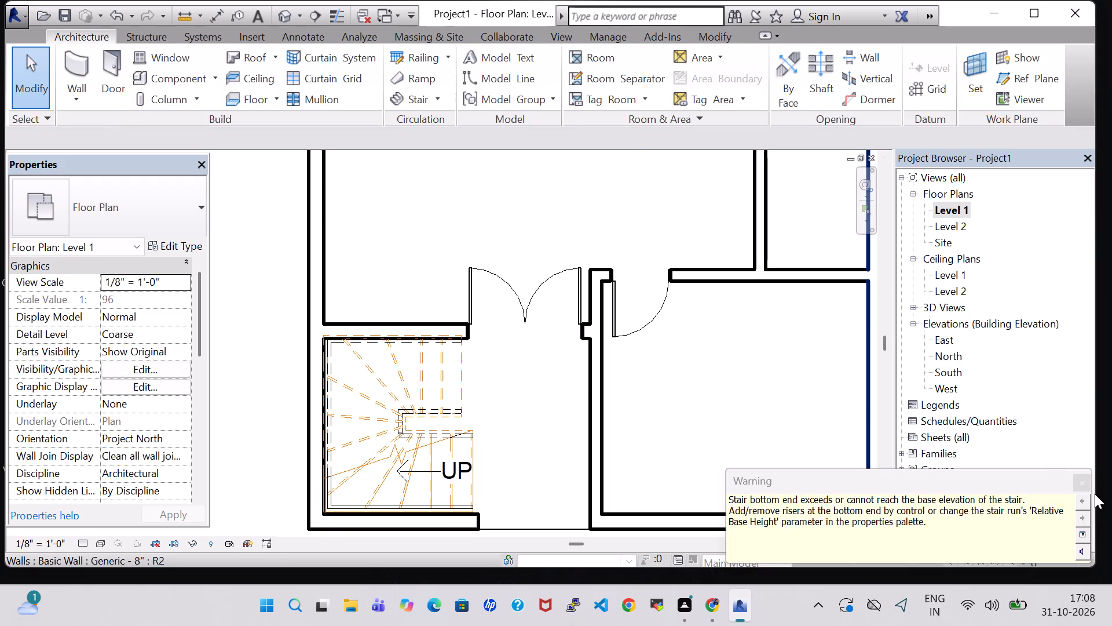
click(1078, 482)
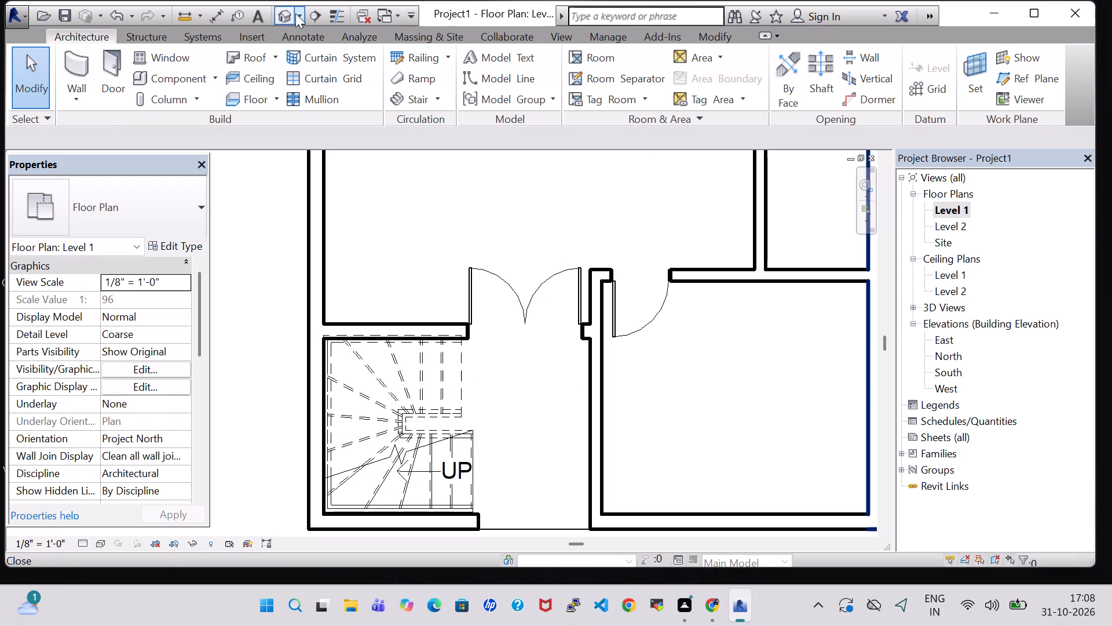
In the 3D view, change the stair's outer railing along the walls to the Glass Panel - Bottom Fill type.
click(286, 13)
shift+middle_drag(683, 359, 498, 514)
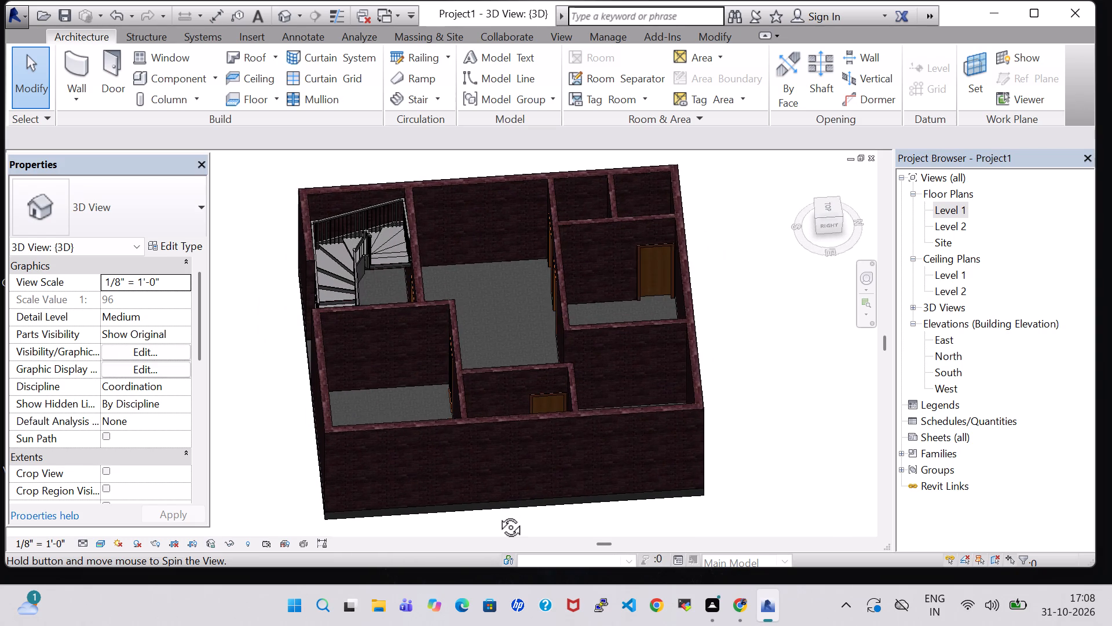
shift+middle_drag(498, 514, 498, 515)
shift+middle_drag(503, 484, 590, 486)
scroll(367, 324, up, 6)
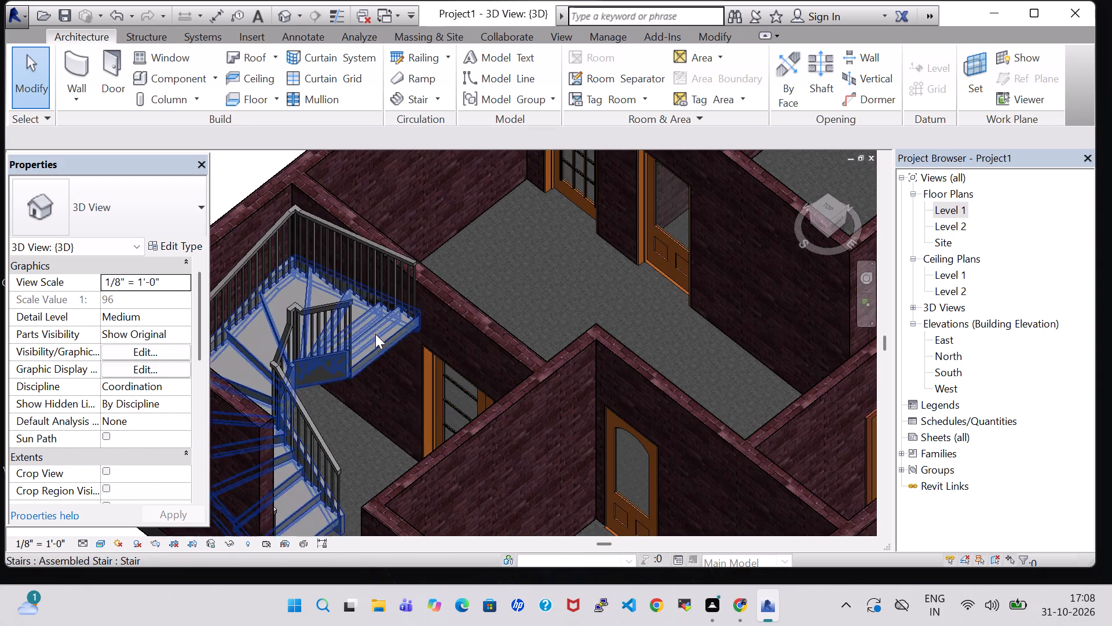
shift+middle_drag(381, 392, 403, 344)
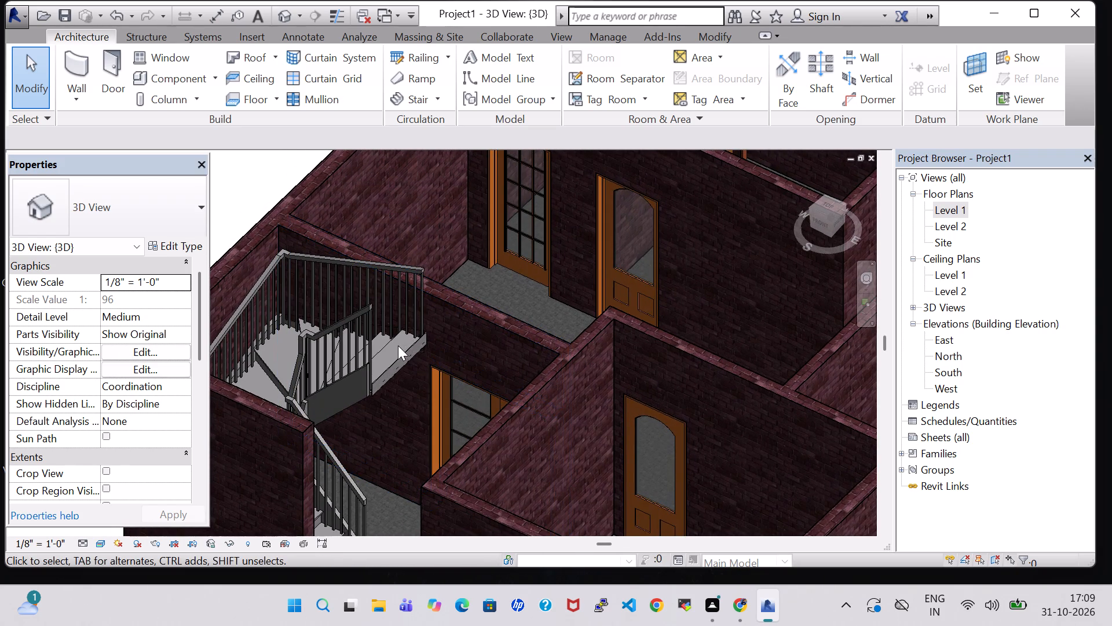
click(391, 294)
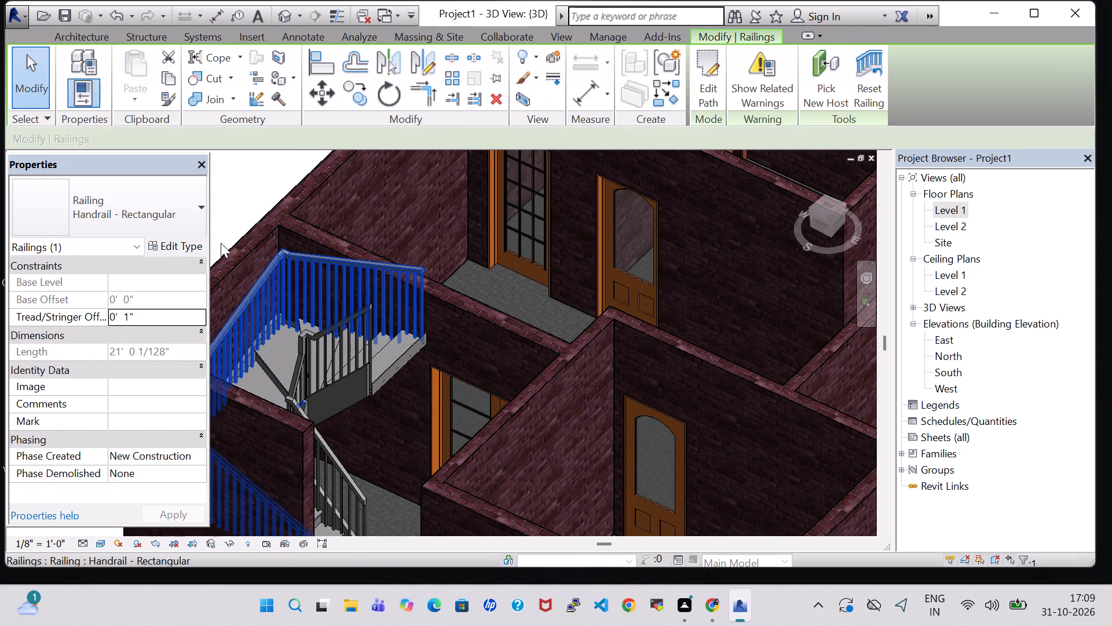
click(152, 221)
click(108, 289)
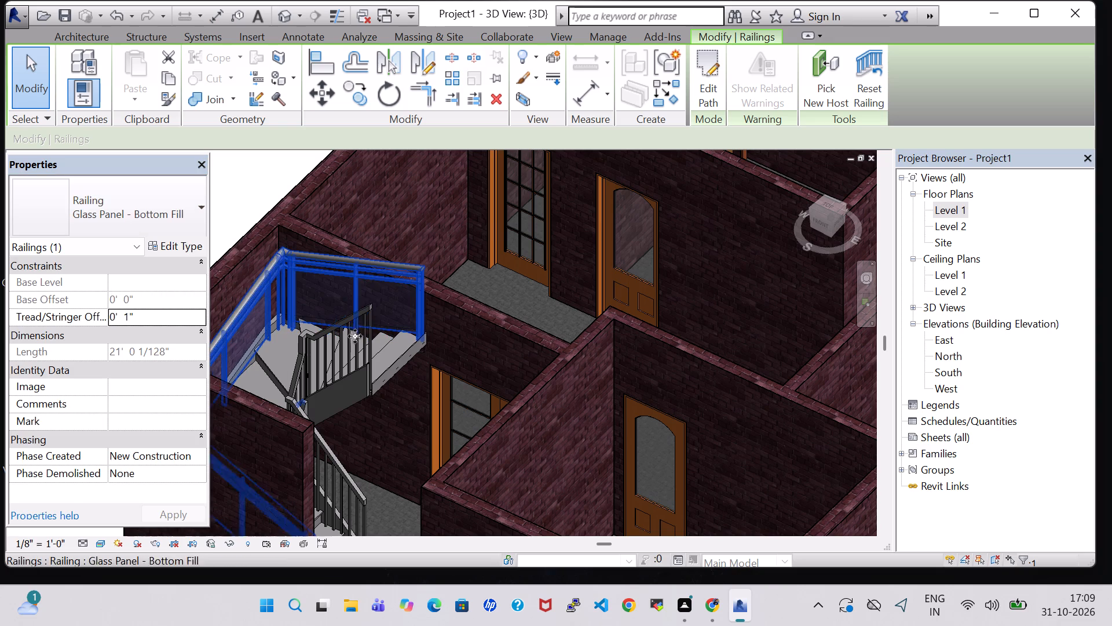
Change the stair's inner railing to the Glass Panel - Bottom Fill type.
click(349, 340)
click(356, 362)
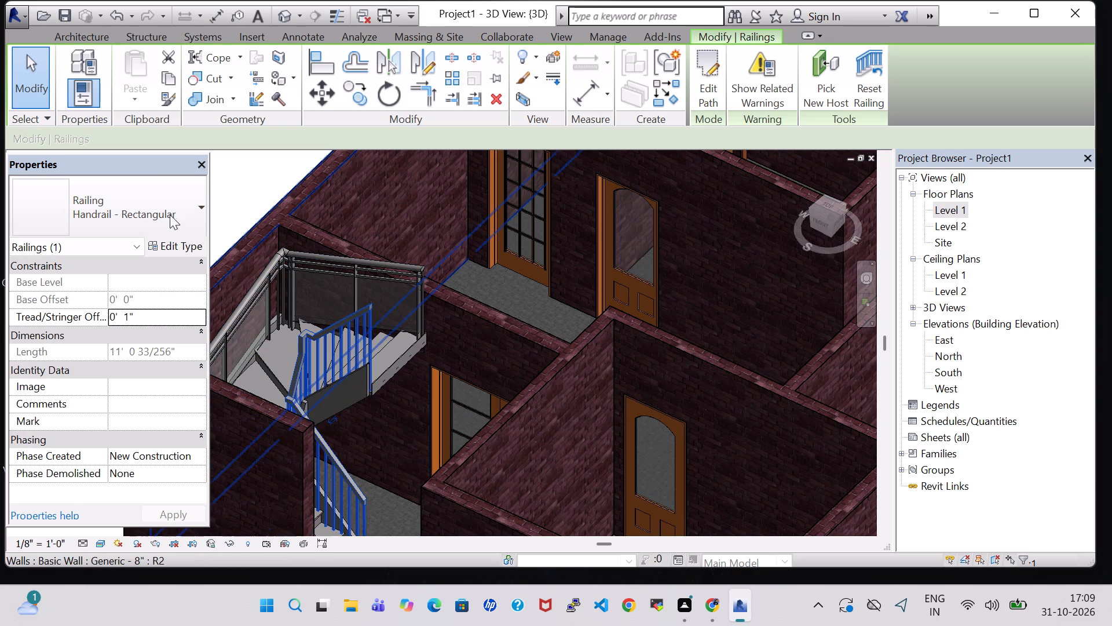
click(132, 194)
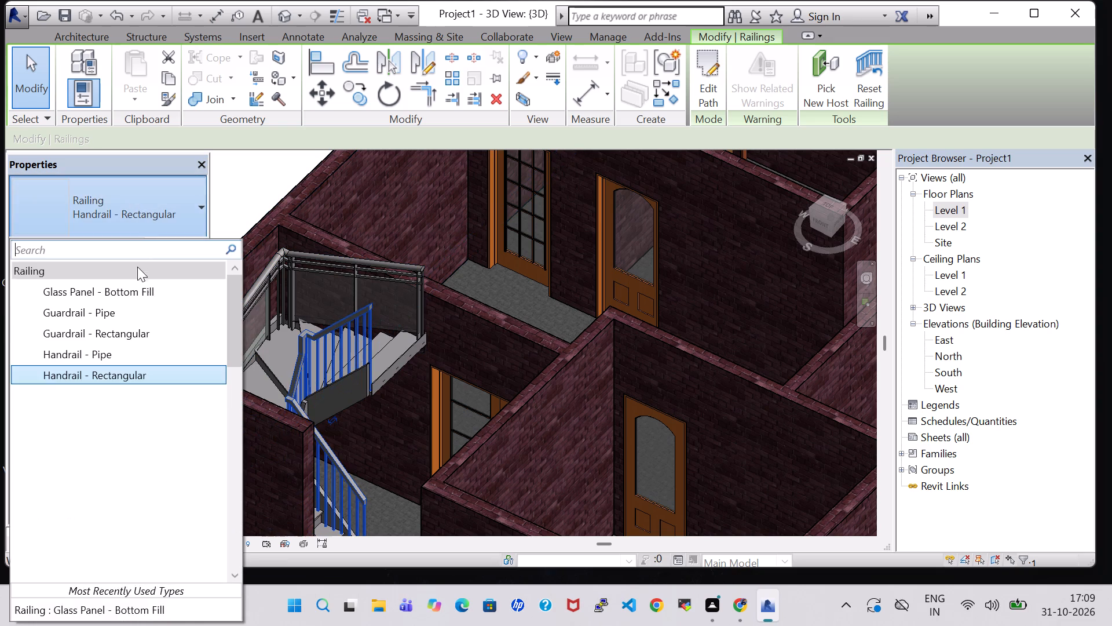
click(138, 285)
click(251, 181)
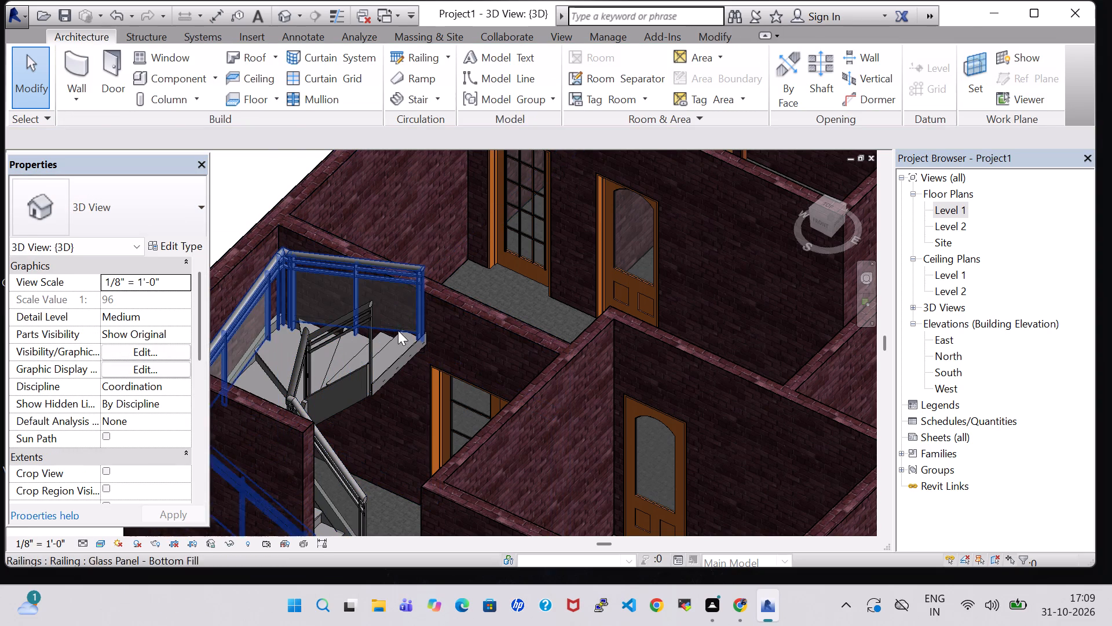
Examine the stair with its glass railings and the front entrance from several angles in the 3D view.
shift+middle_drag(401, 394, 312, 423)
shift+middle_drag(312, 423, 342, 330)
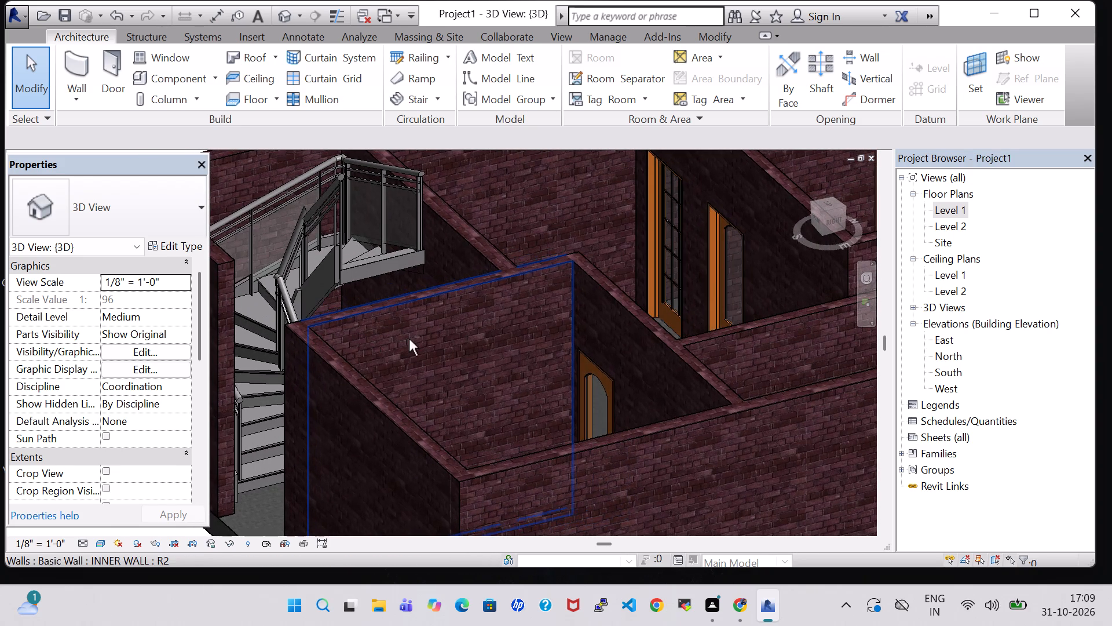
shift+middle_drag(309, 441, 475, 431)
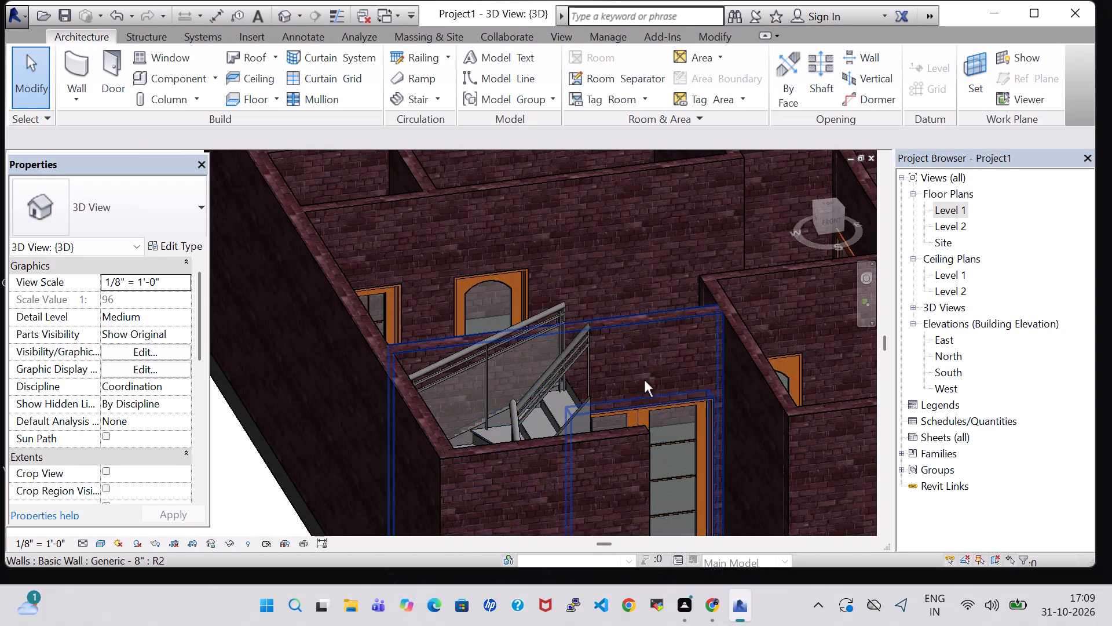
shift+middle_drag(645, 379, 590, 425)
middle_drag(590, 425, 598, 311)
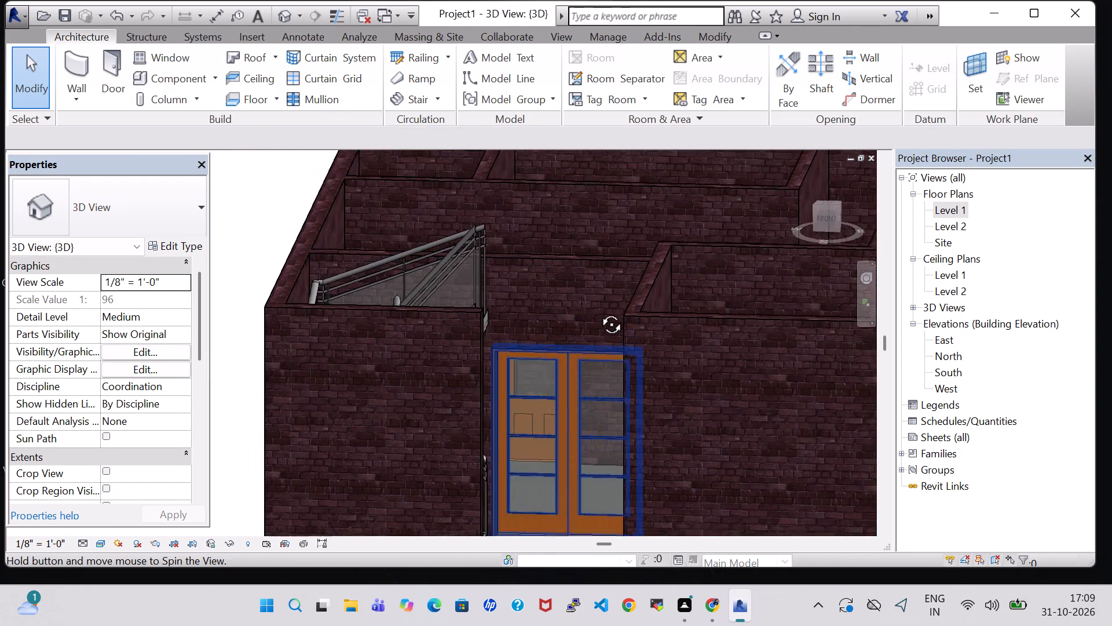
middle_drag(598, 311, 597, 286)
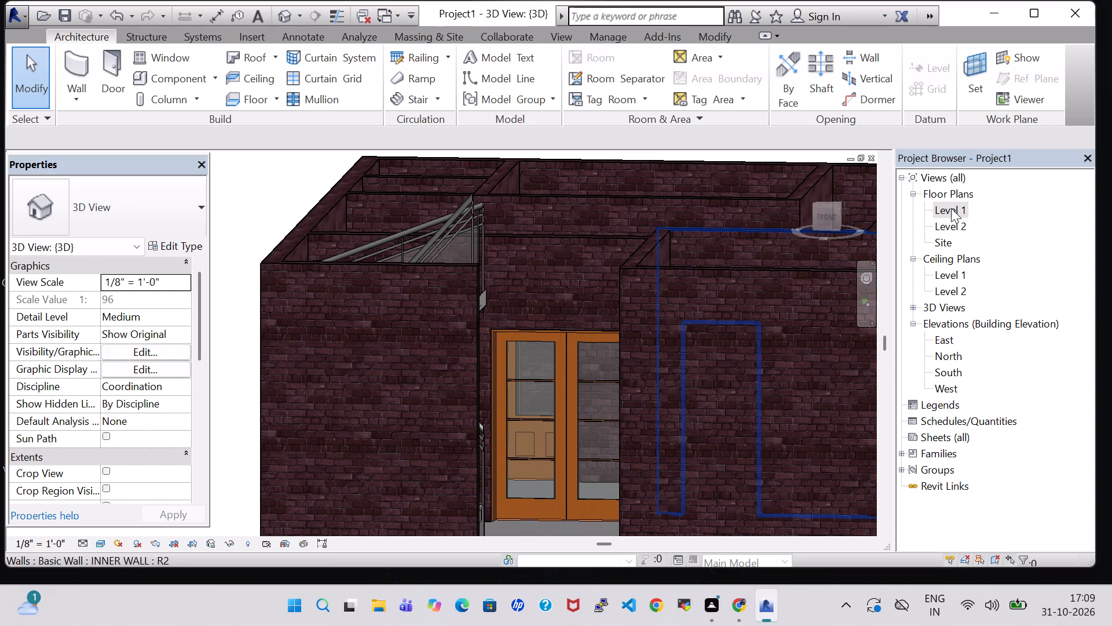
On the Level 1 floor plan, place tagged rooms in the stair room, the southeast room and the small east room.
double_click(951, 208)
scroll(595, 323, down, 3)
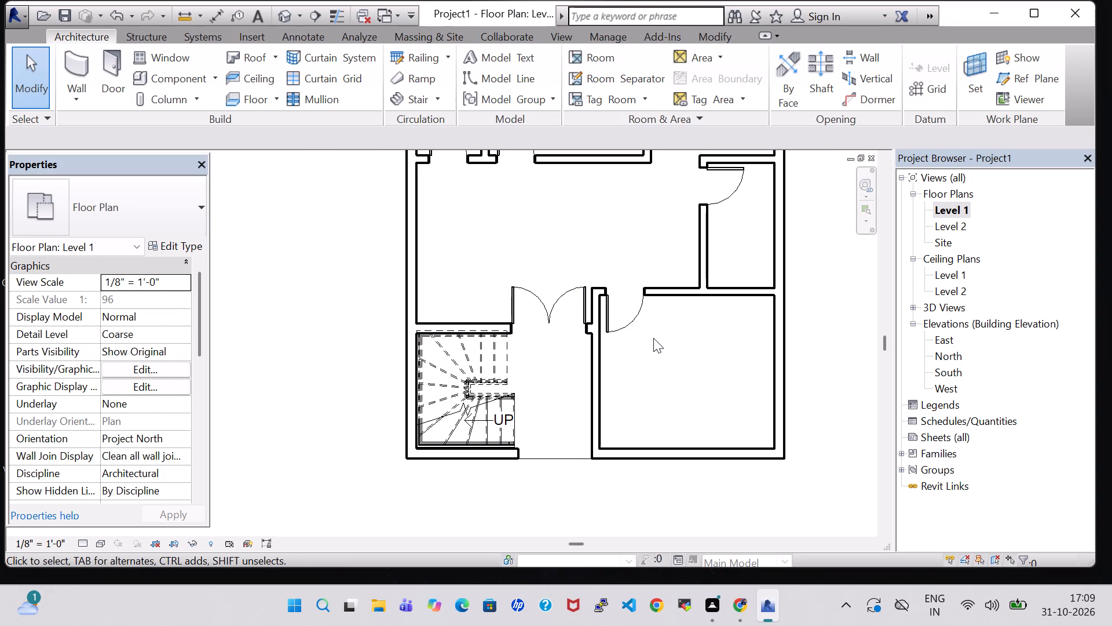
scroll(520, 243, down, 1)
middle_drag(536, 239, 477, 282)
scroll(477, 282, down, 1)
scroll(737, 207, down, 1)
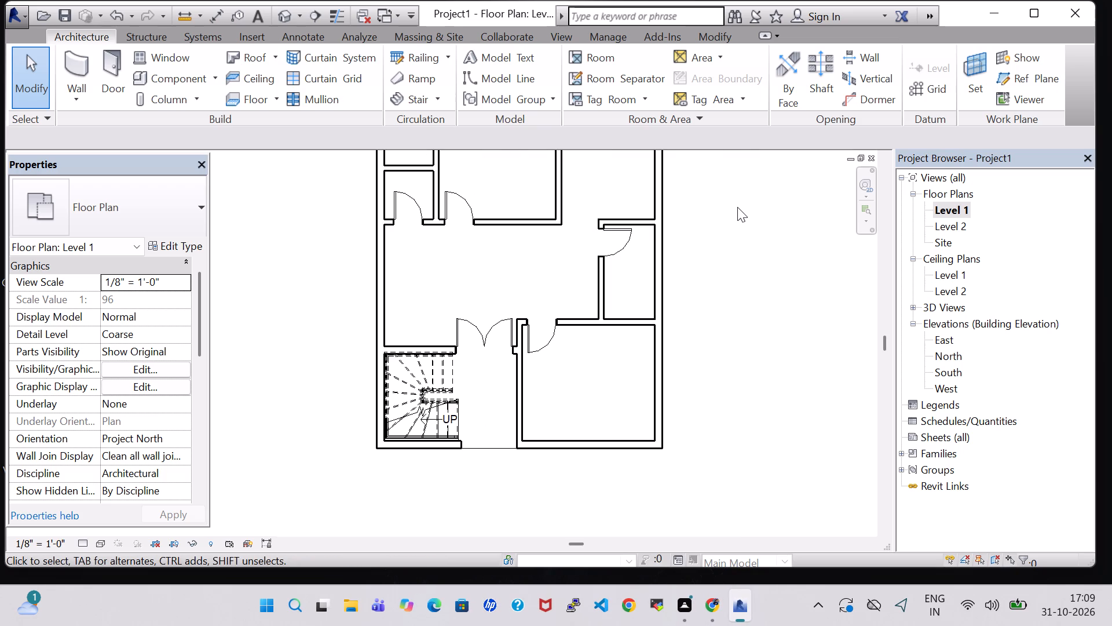
middle_drag(736, 205, 731, 288)
scroll(731, 288, up, 1)
middle_drag(731, 288, 737, 272)
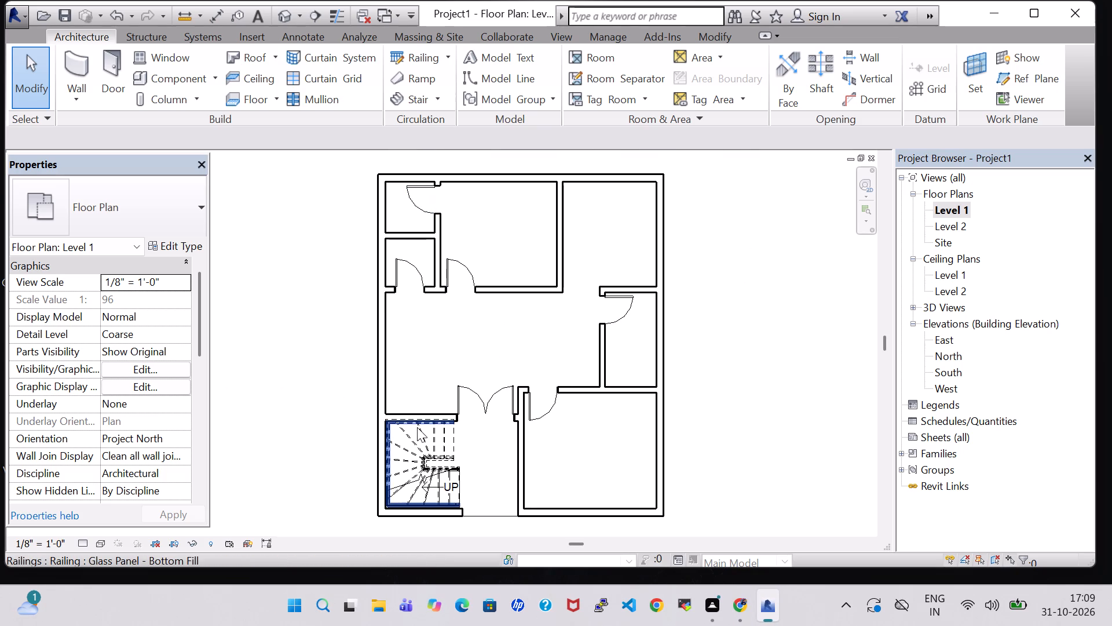
click(617, 52)
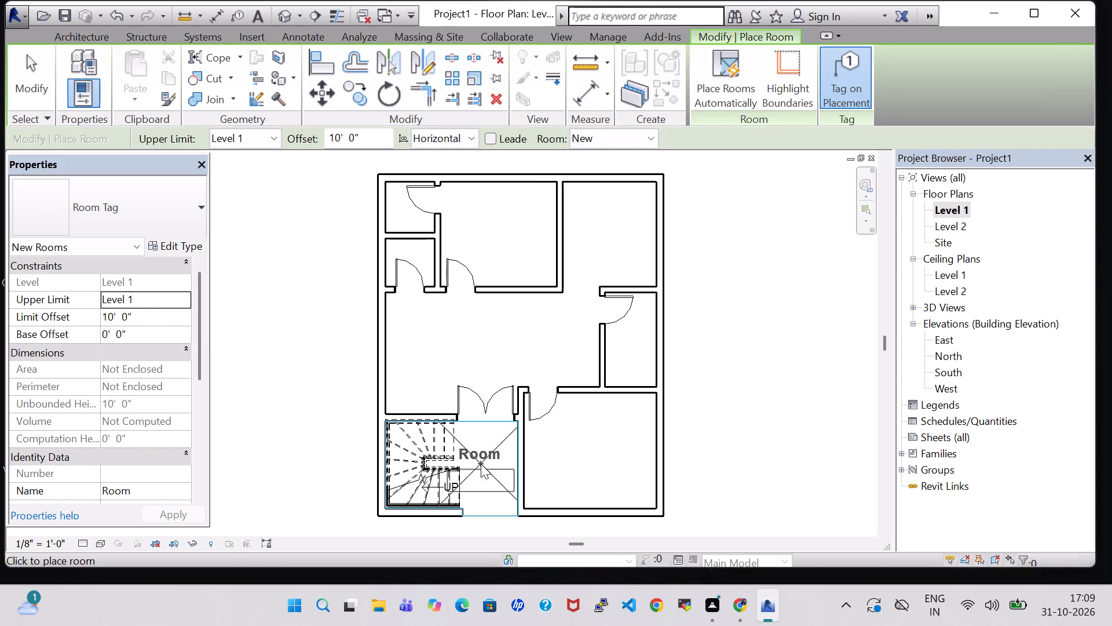
click(481, 469)
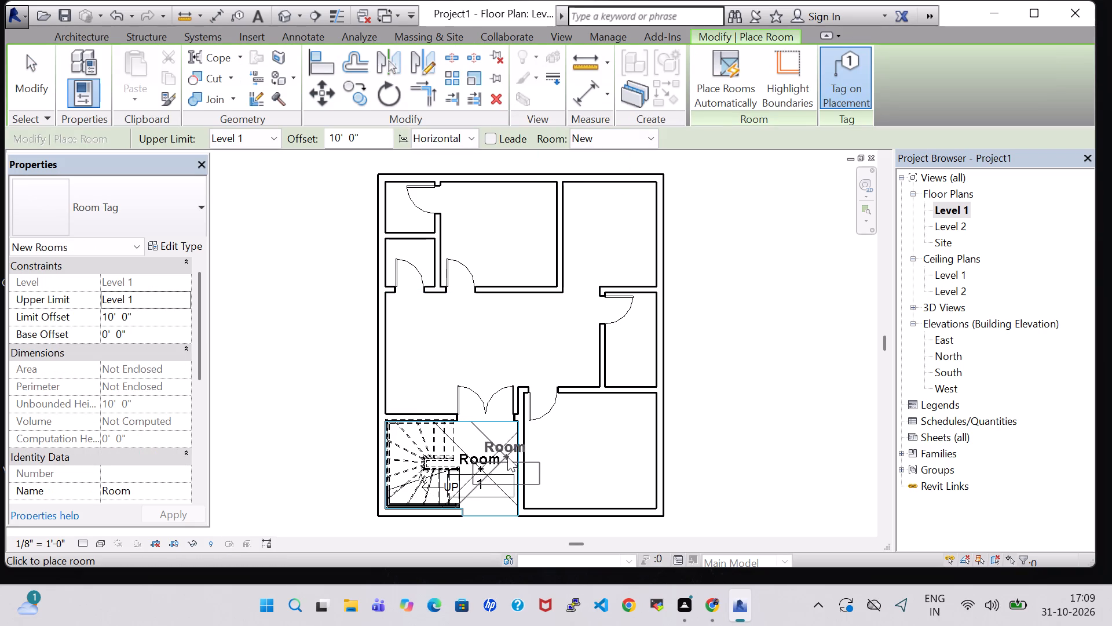
click(593, 450)
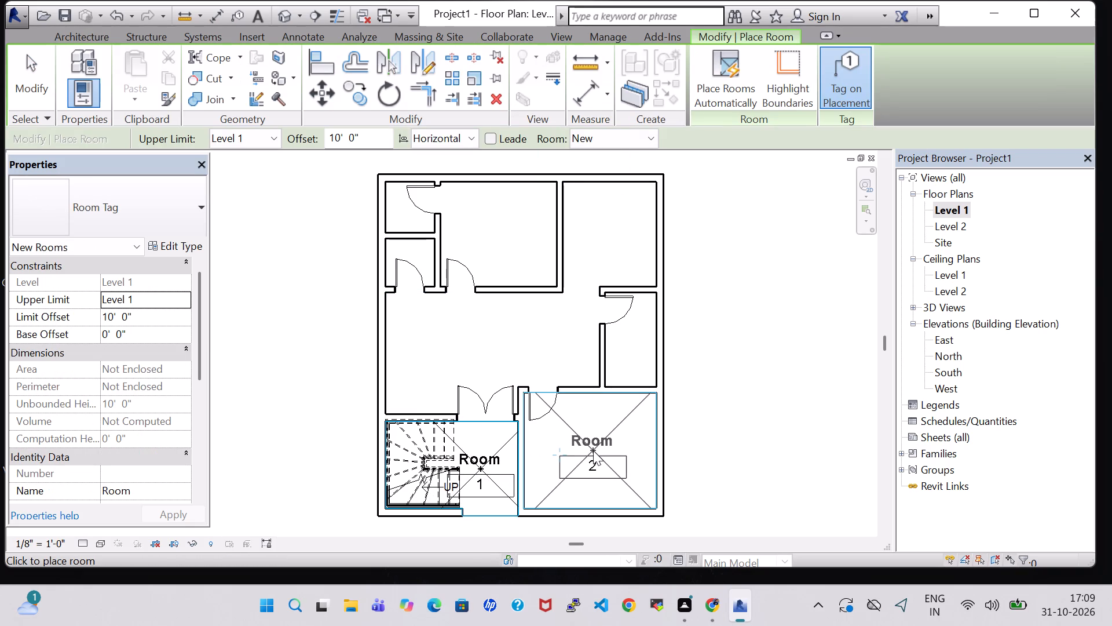
click(628, 352)
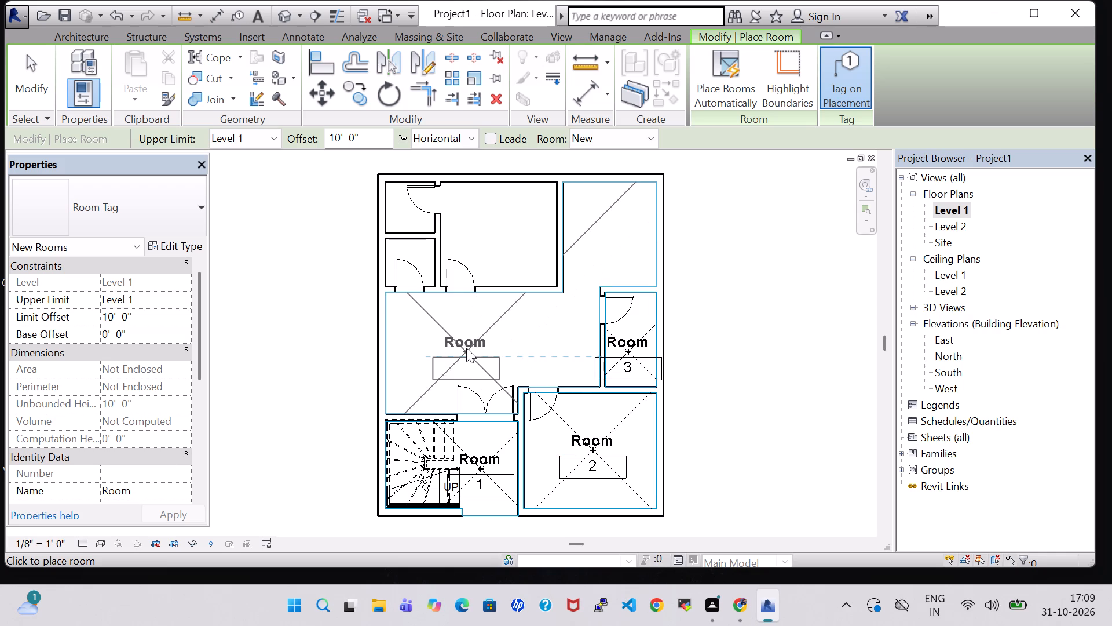
Place tagged rooms in the central hall, its open northeast area, the large north room and the two small northwest rooms.
click(517, 327)
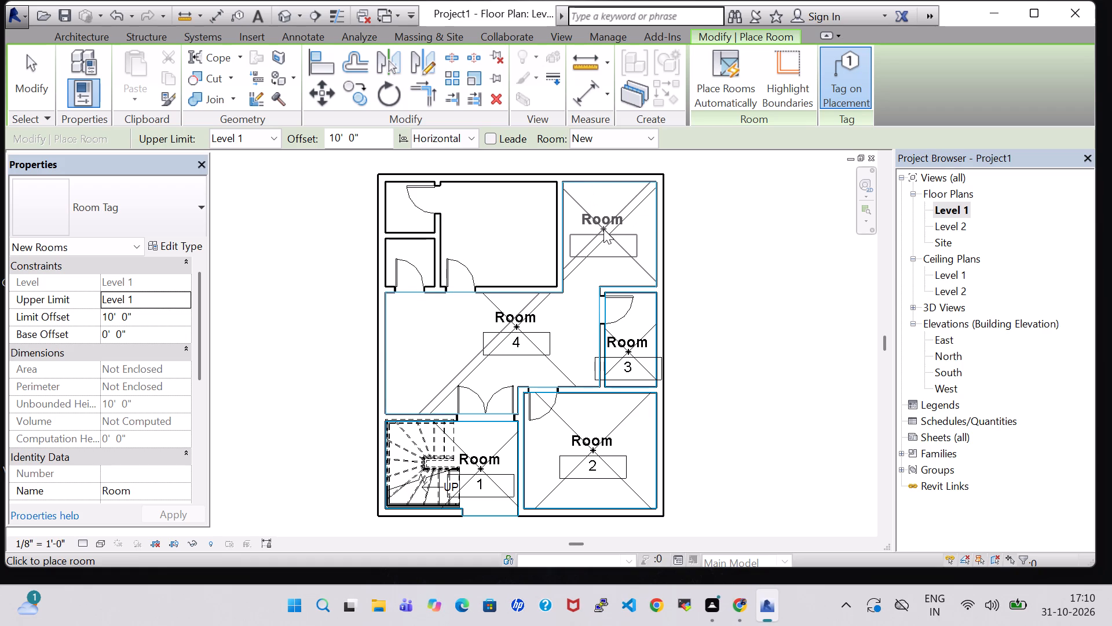
click(608, 229)
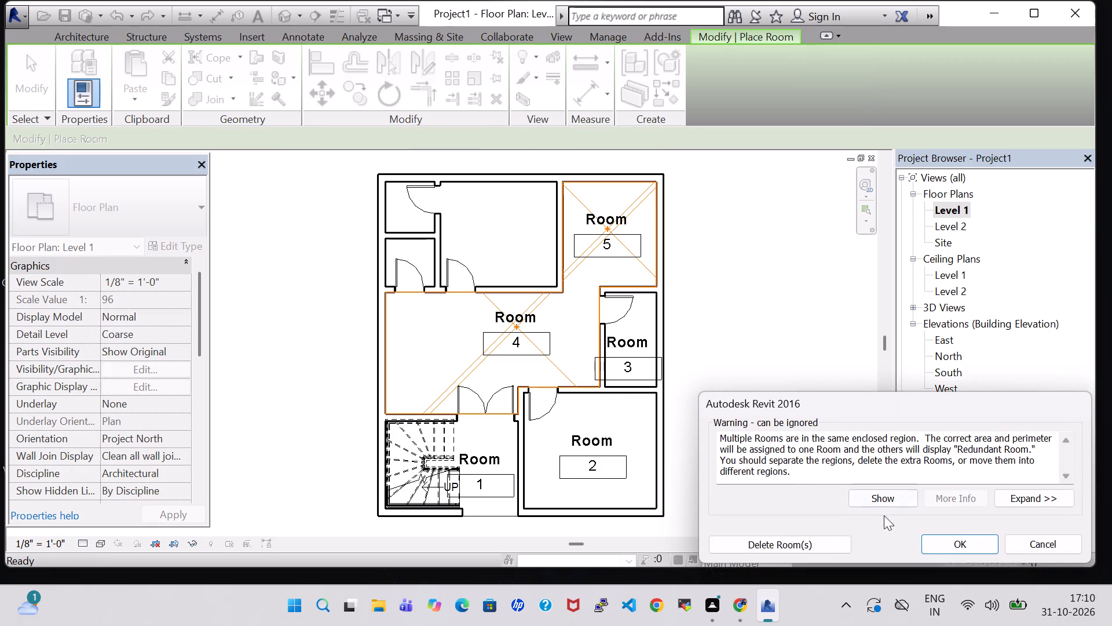
click(955, 541)
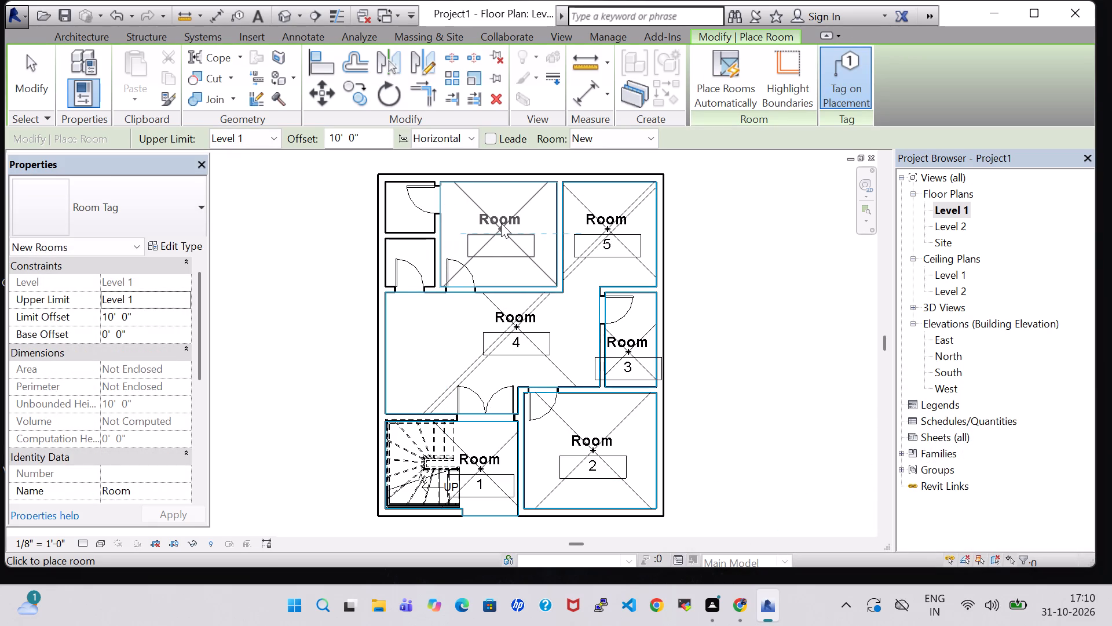
click(501, 223)
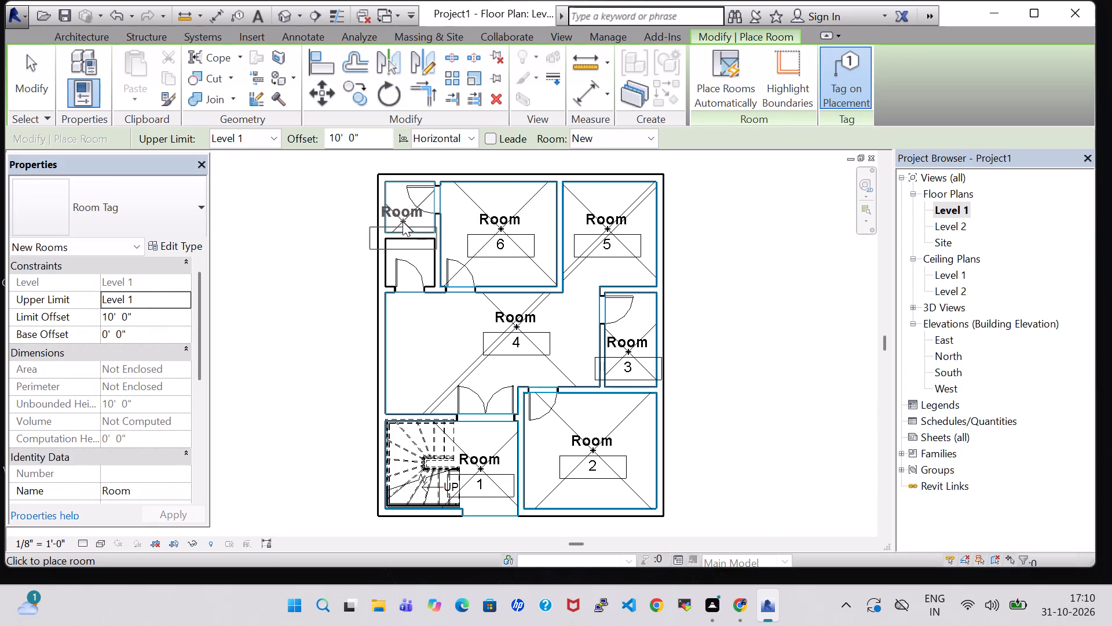
click(409, 213)
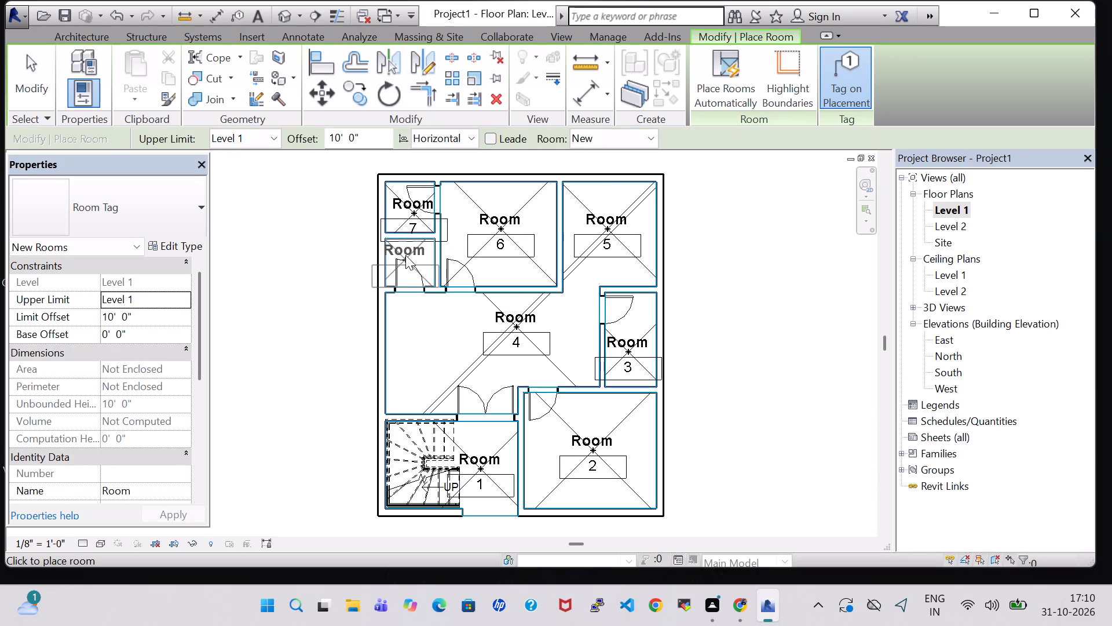
click(405, 255)
key(Escape)
key(Escape)
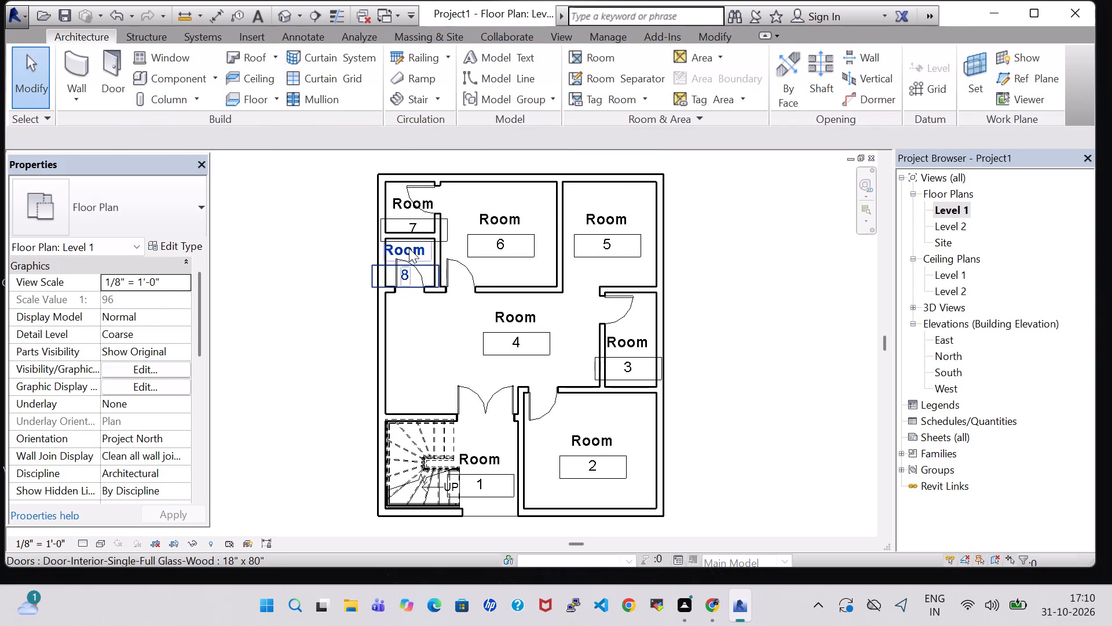
Turn off Show Room Number in the Room Tag type so the tags show only room names.
click(409, 248)
click(168, 246)
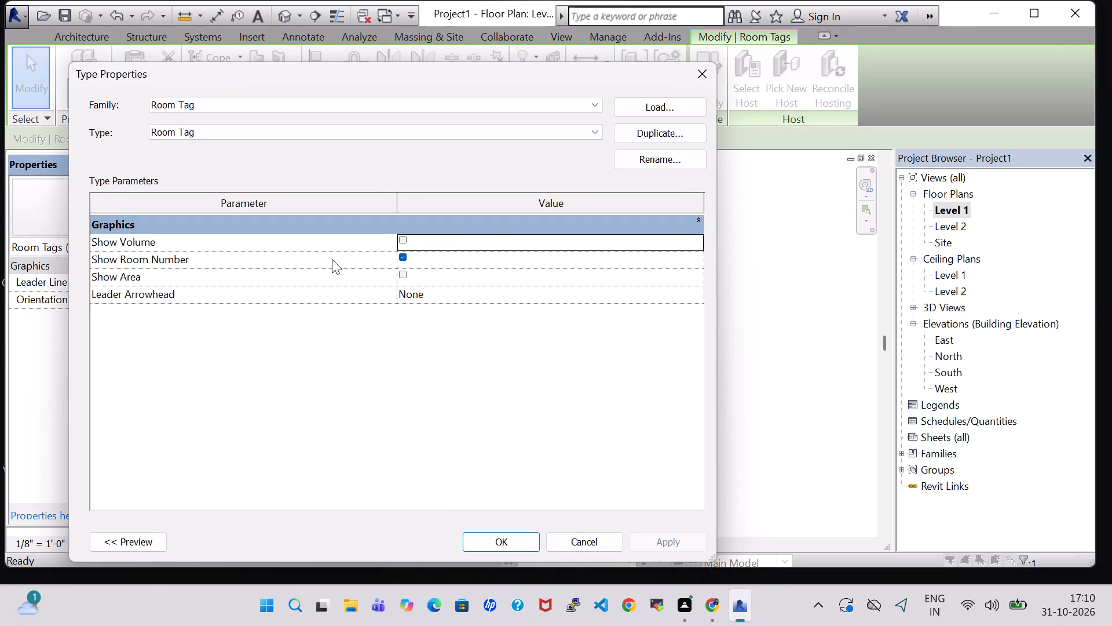
click(407, 254)
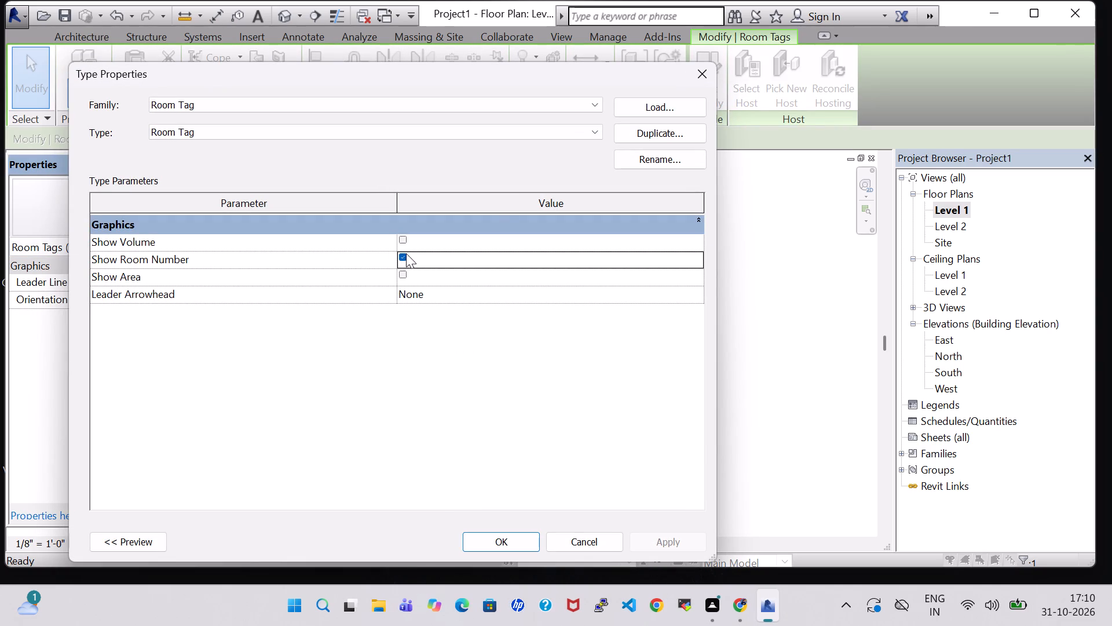
click(406, 253)
click(664, 532)
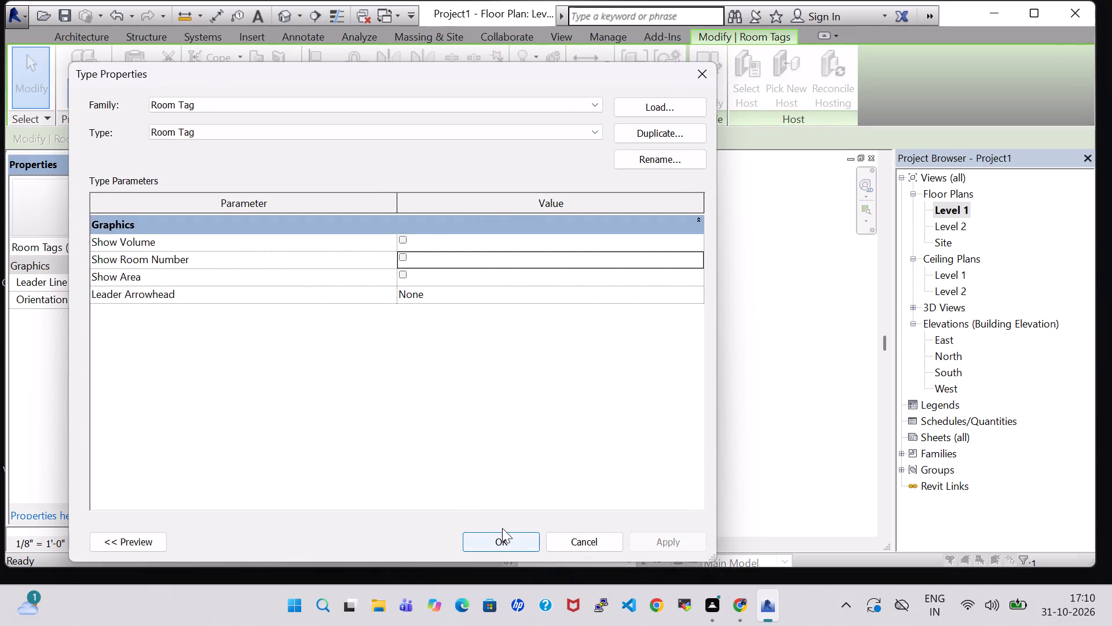
click(501, 527)
click(501, 540)
click(742, 303)
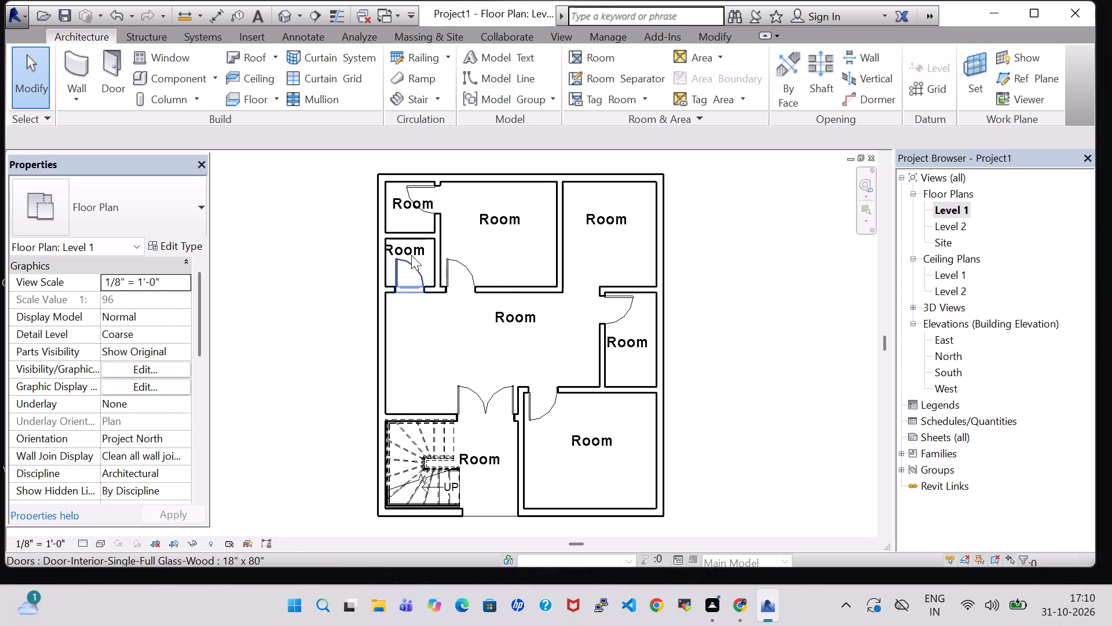
Nudge the tag of the lower small northwest room slightly east, clear of the exterior wall.
click(411, 250)
key(Right)
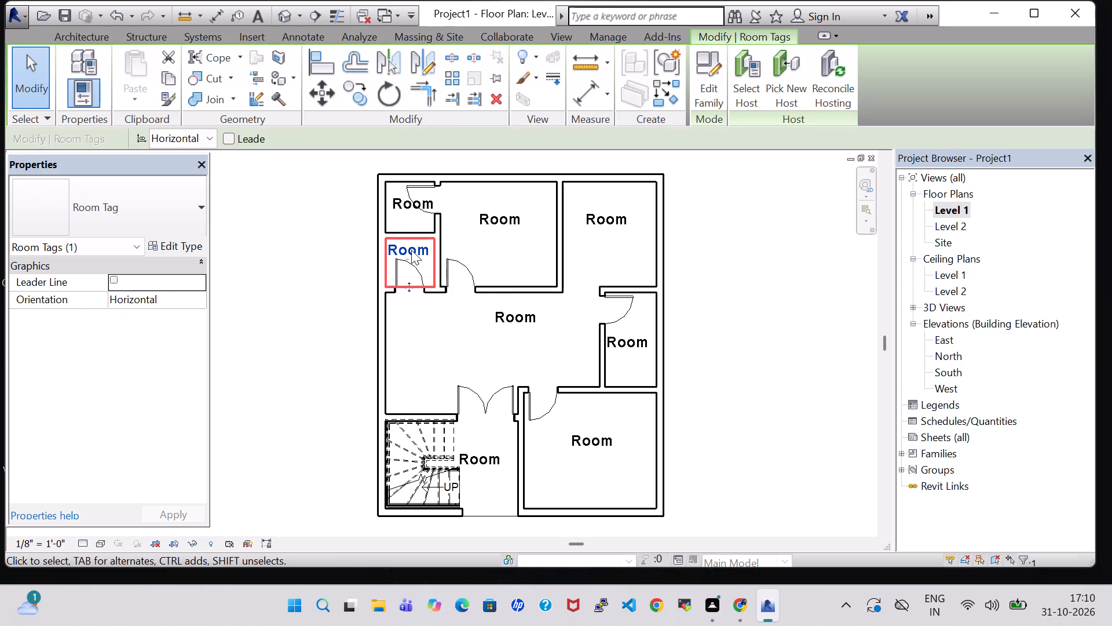
key(Right)
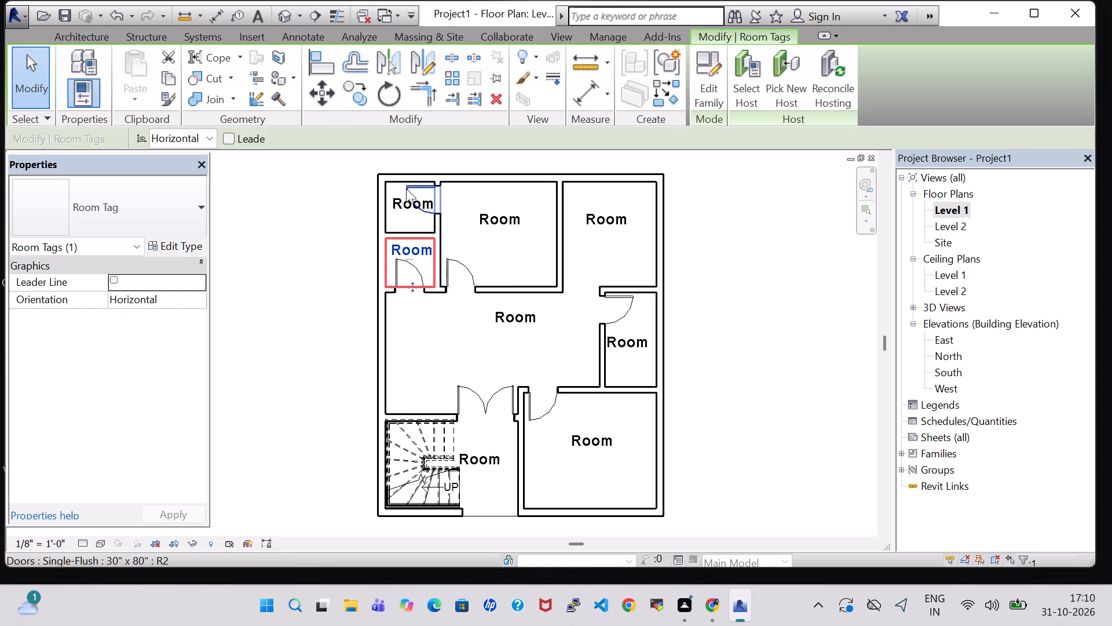
click(734, 296)
Rename the stair room as PORCH and nudge its tag slightly south and east, away from the stair.
double_click(481, 454)
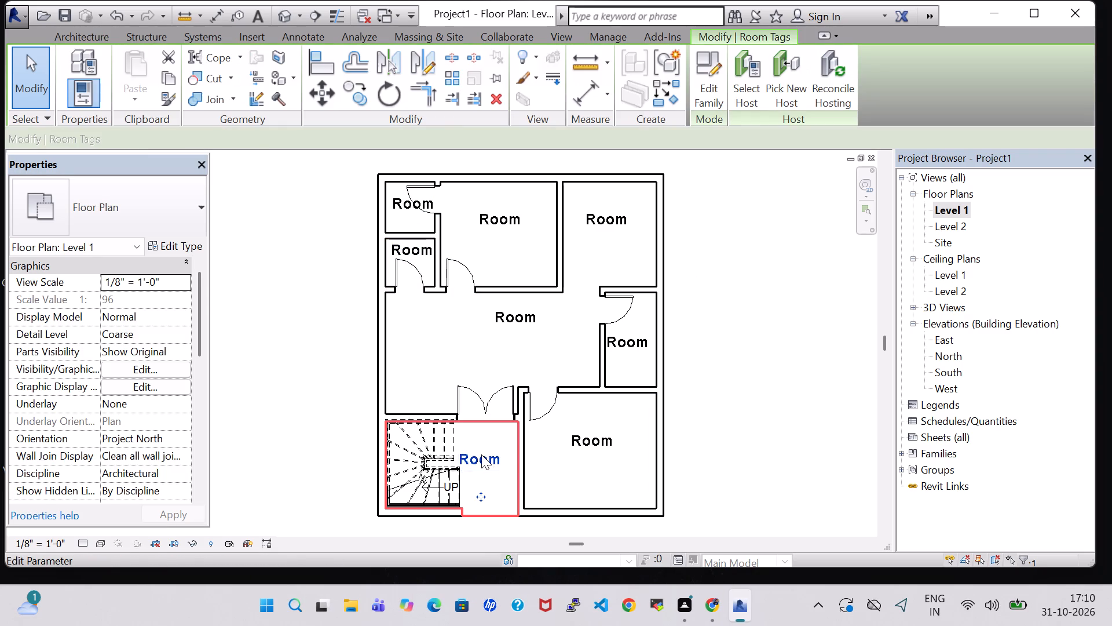
key(BackSpace)
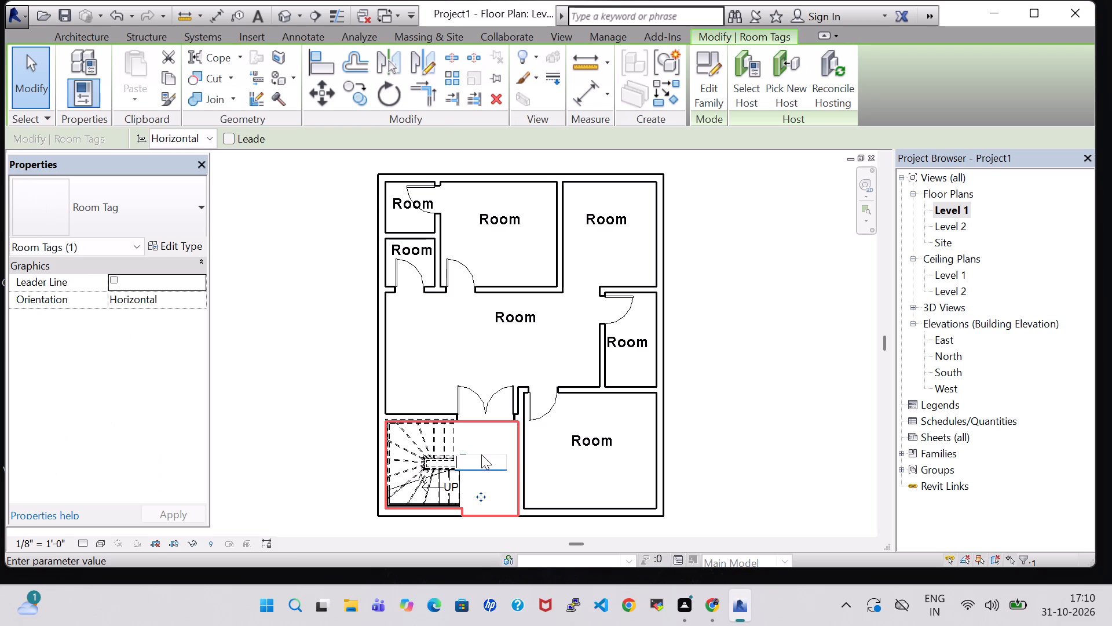
text(PORCH)
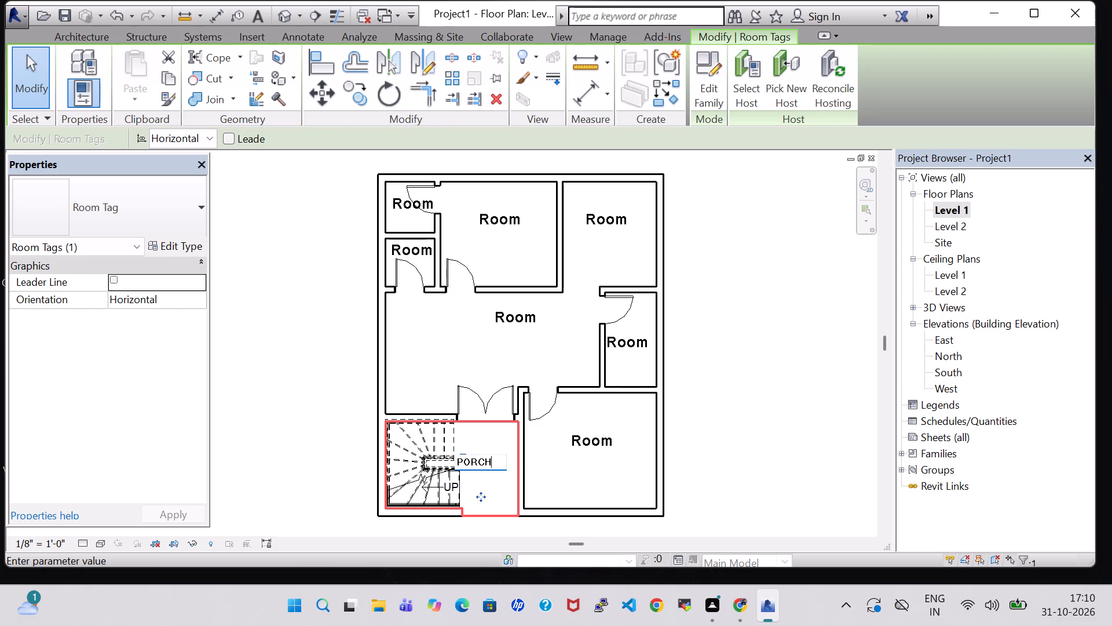
key(Return)
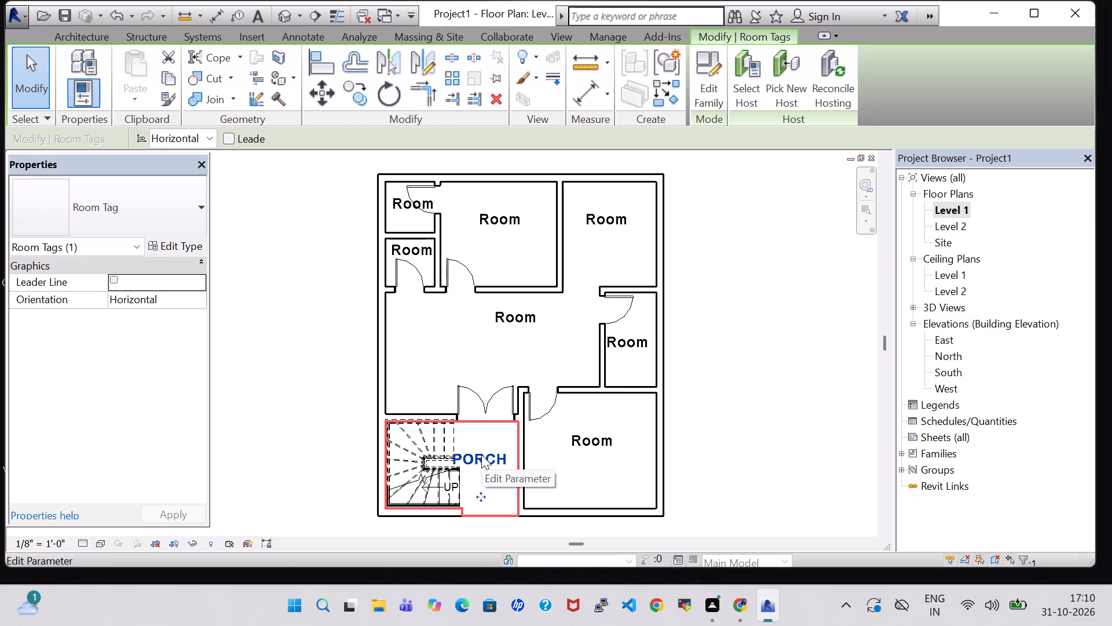
key(Down)
key(Right)
key(Right)
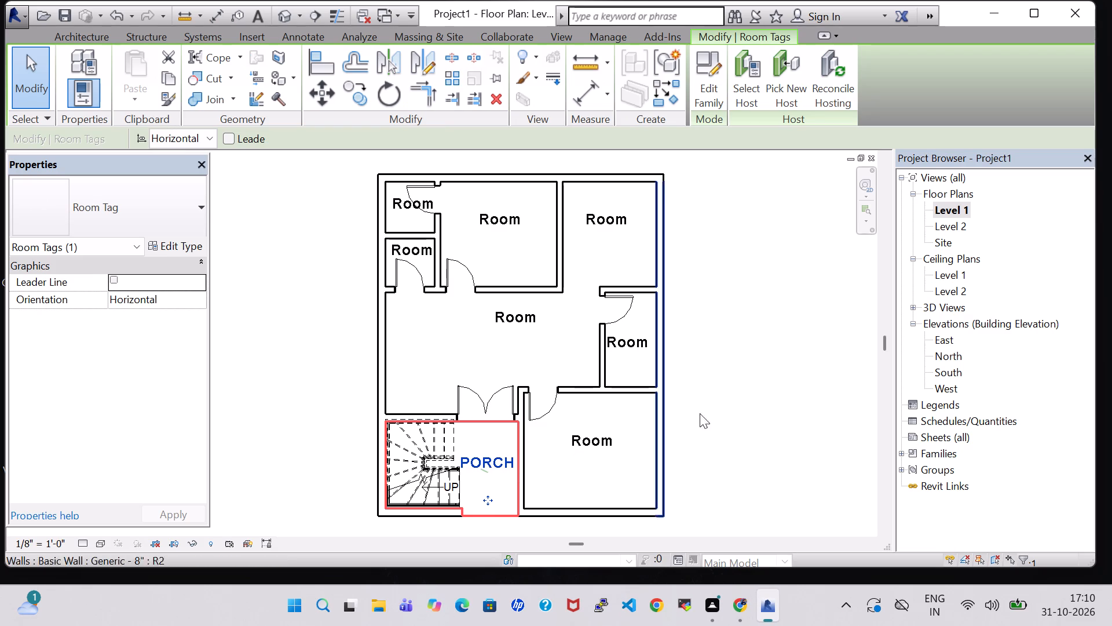
click(727, 395)
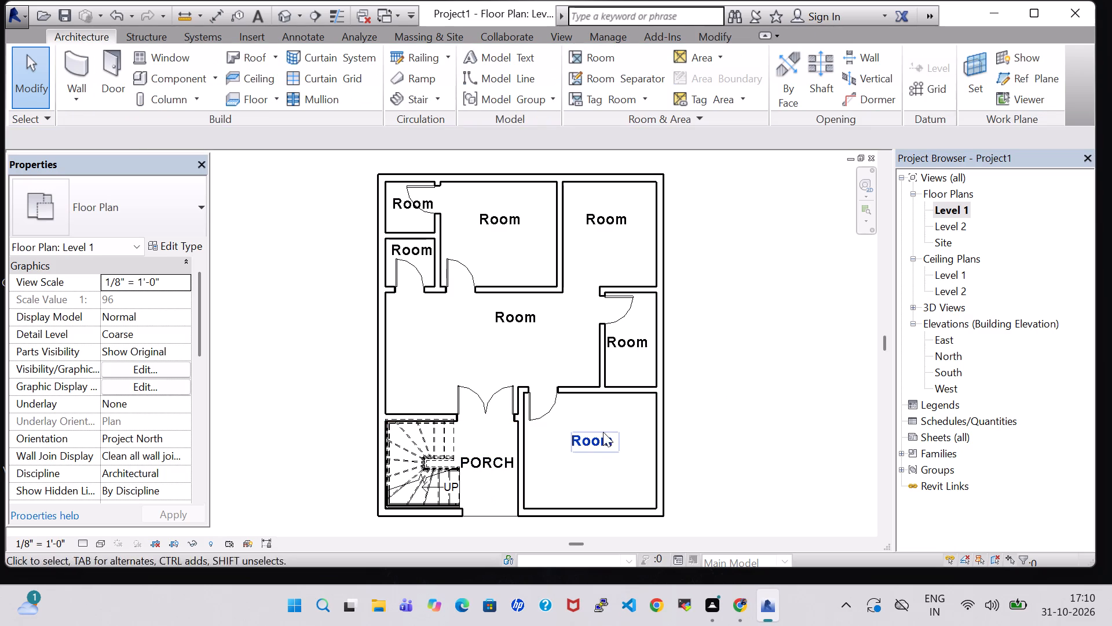
Rename the southeast room as BED ROOM.
double_click(605, 435)
key(BackSpace)
text(BED R)
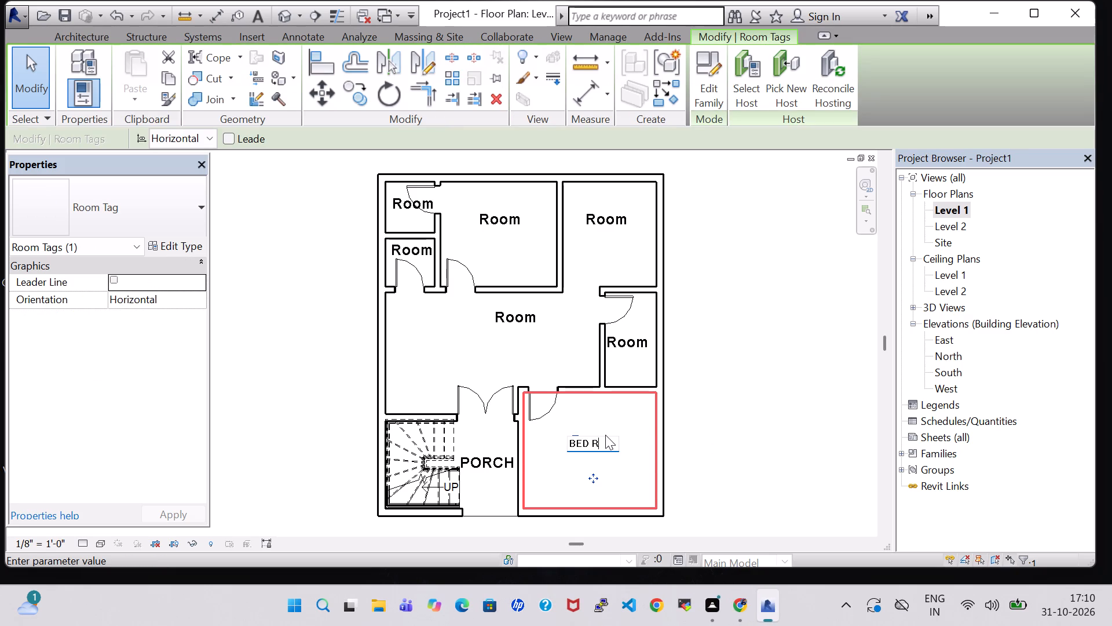
text(OOM)
key(Return)
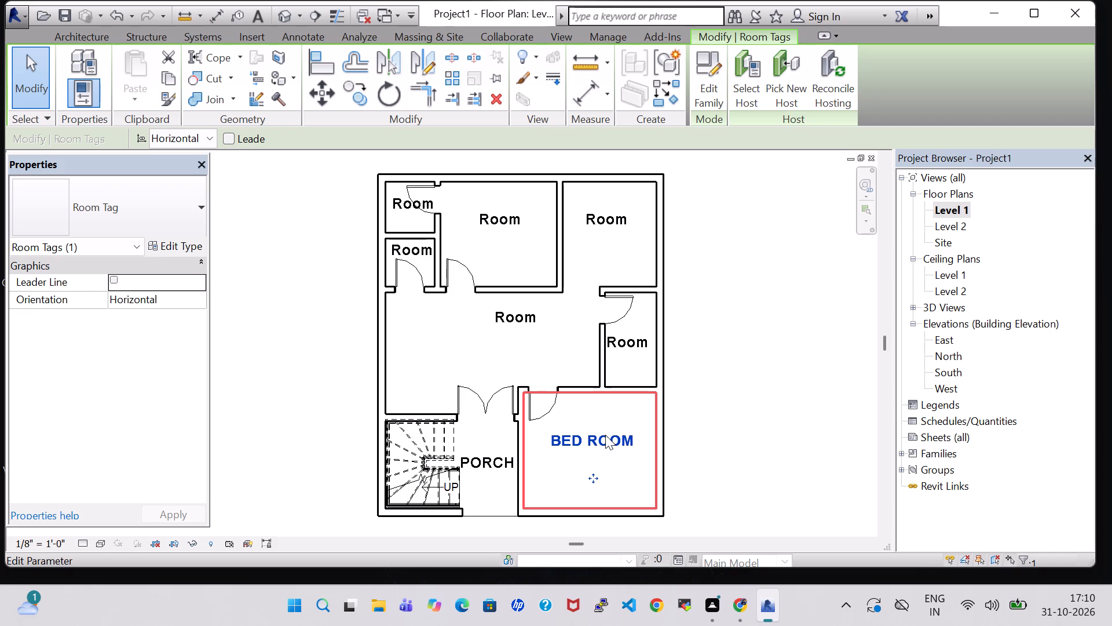
click(737, 380)
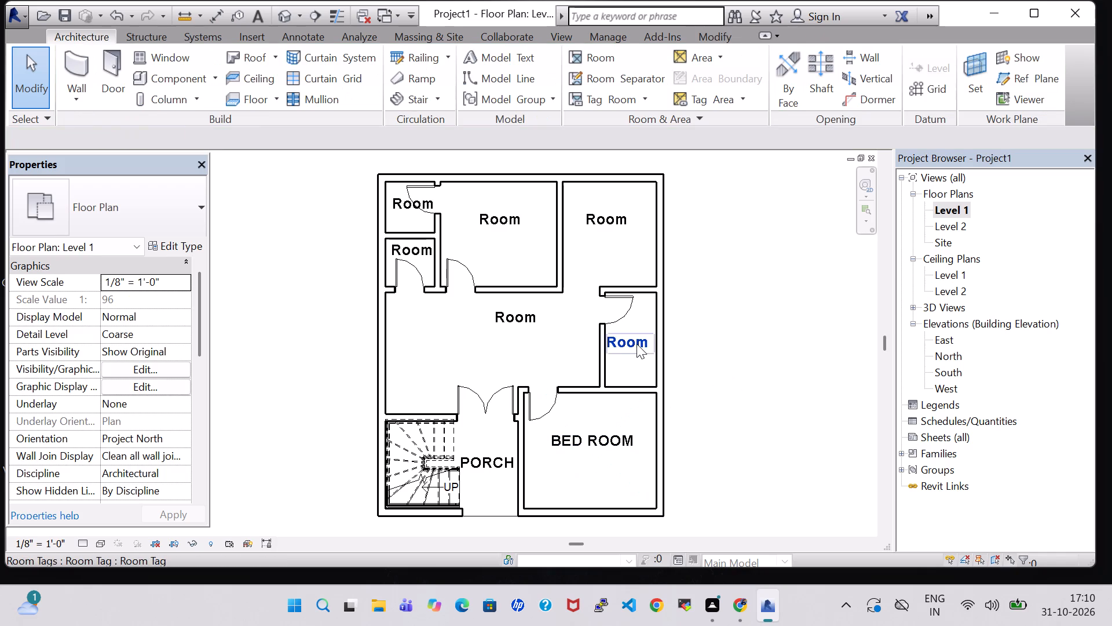
Rename the small east room as TOILET.
double_click(637, 344)
key(BackSpace)
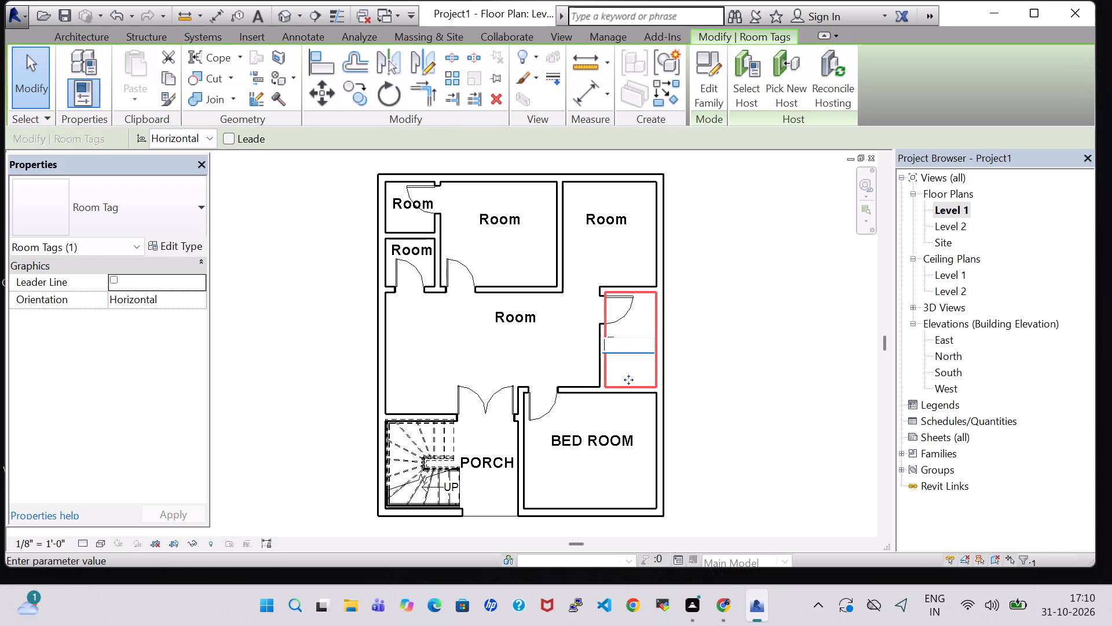
text(TOILET)
key(Return)
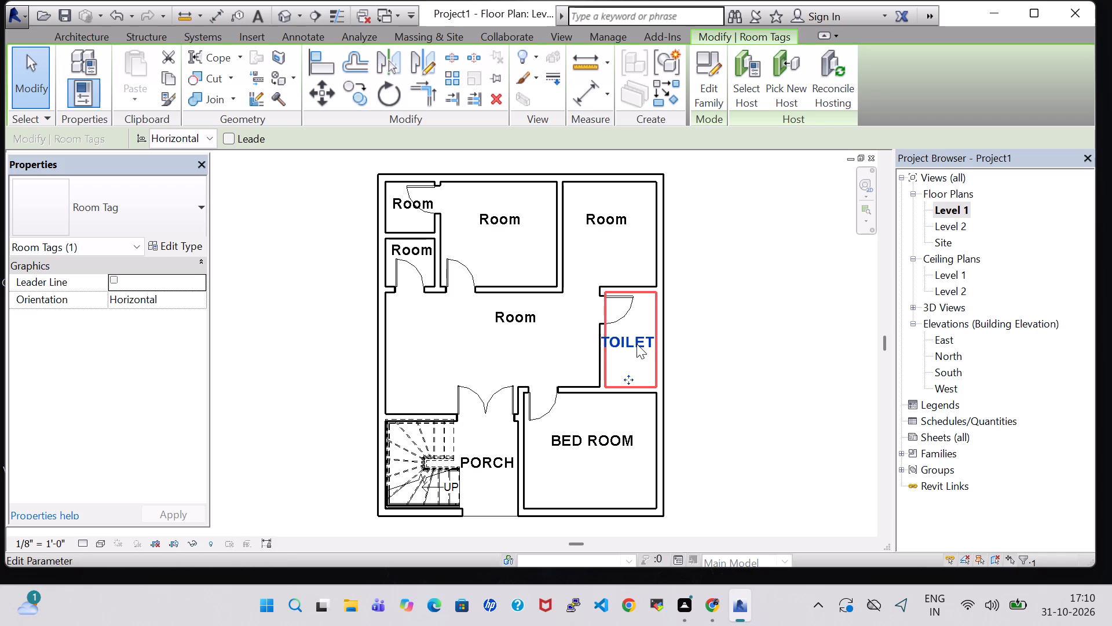
Nudge the toilet's west wall slightly west and its tag slightly east so the name fits inside the room.
click(595, 360)
key(Left)
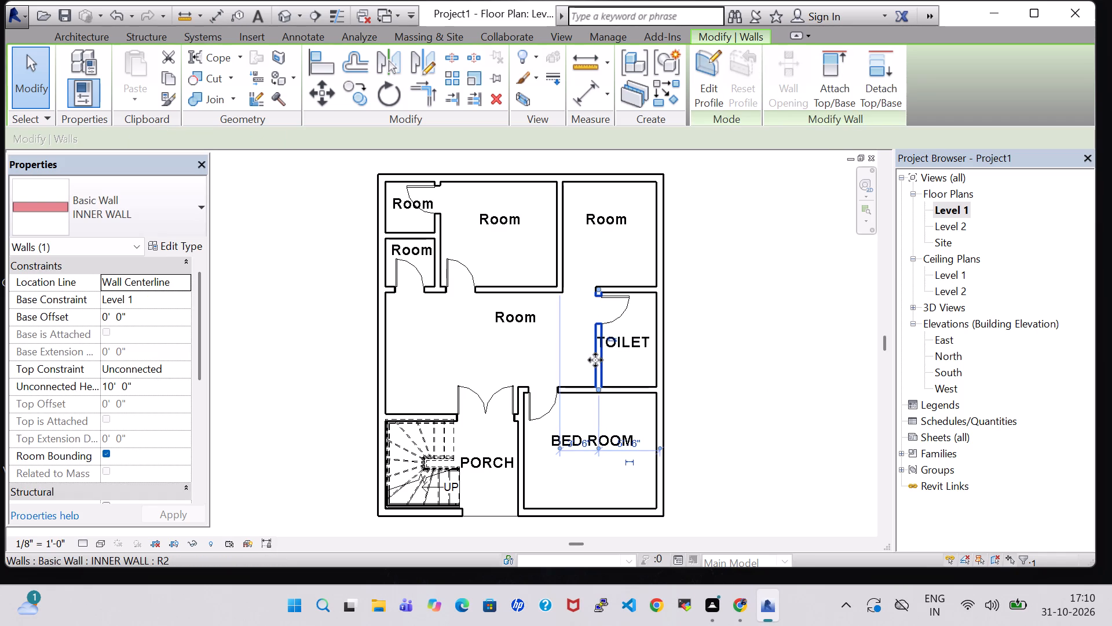
click(823, 272)
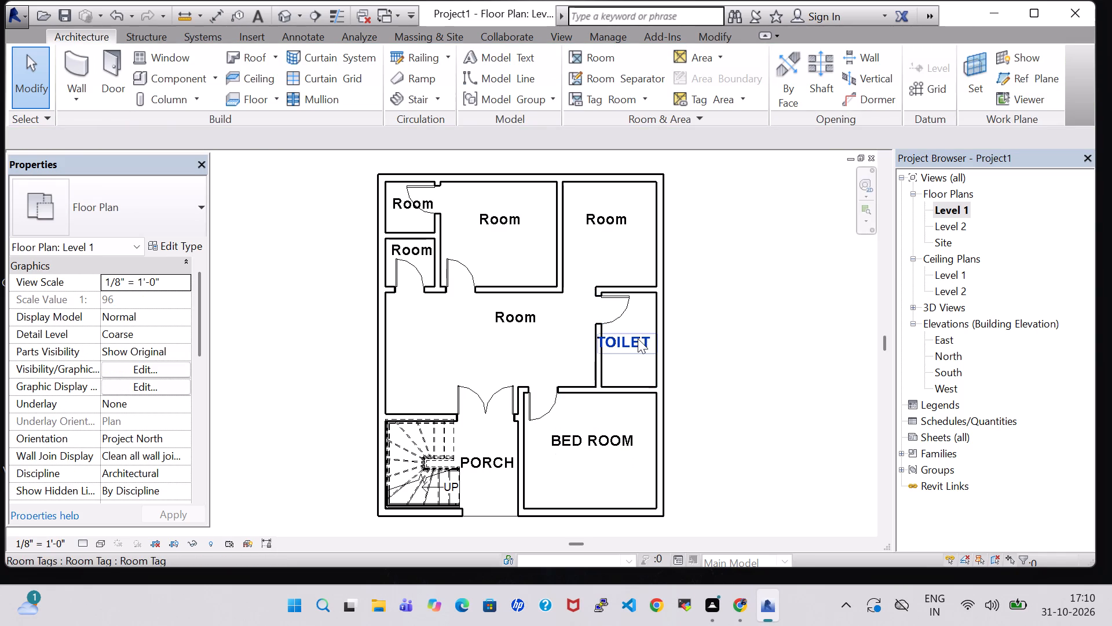
click(625, 348)
key(Right)
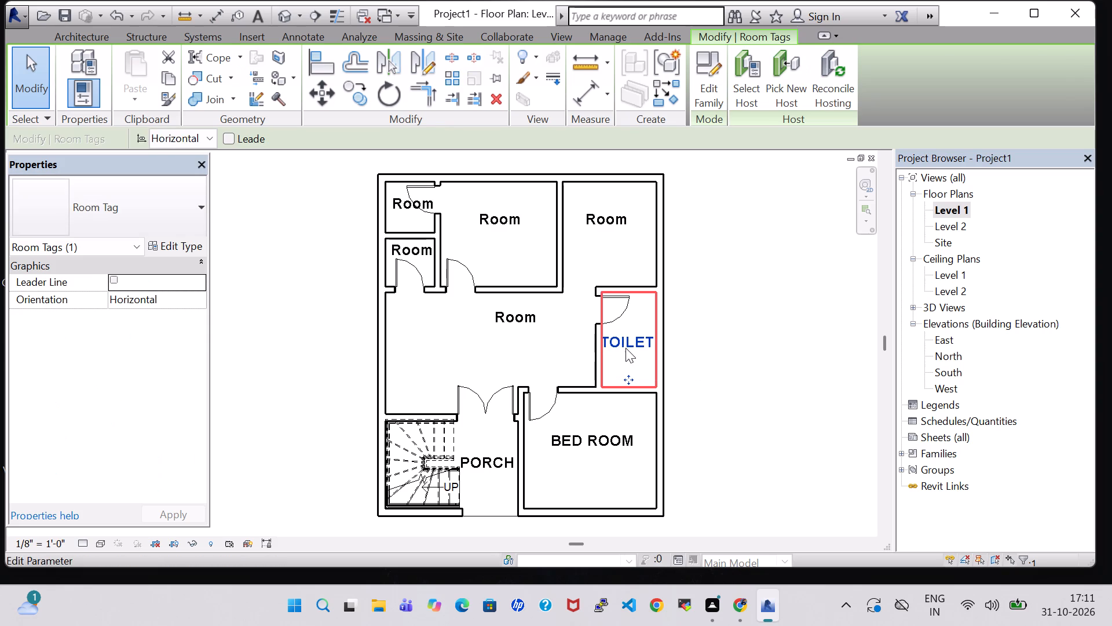
click(708, 327)
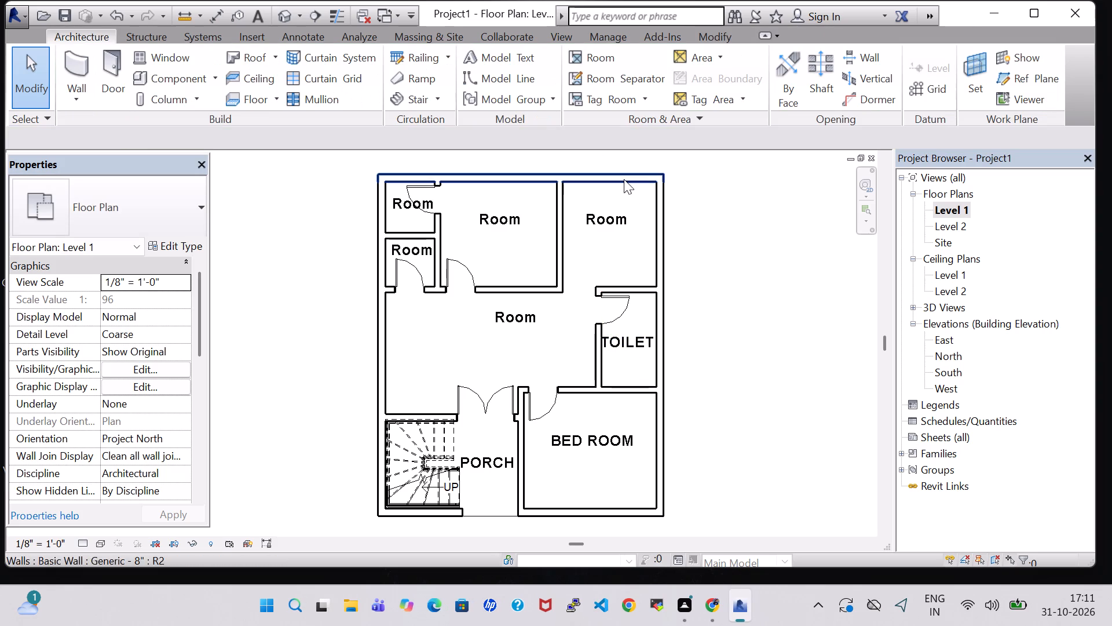
Rename the tag in the open northeast area as KITCHEN.
double_click(613, 225)
key(BackSpace)
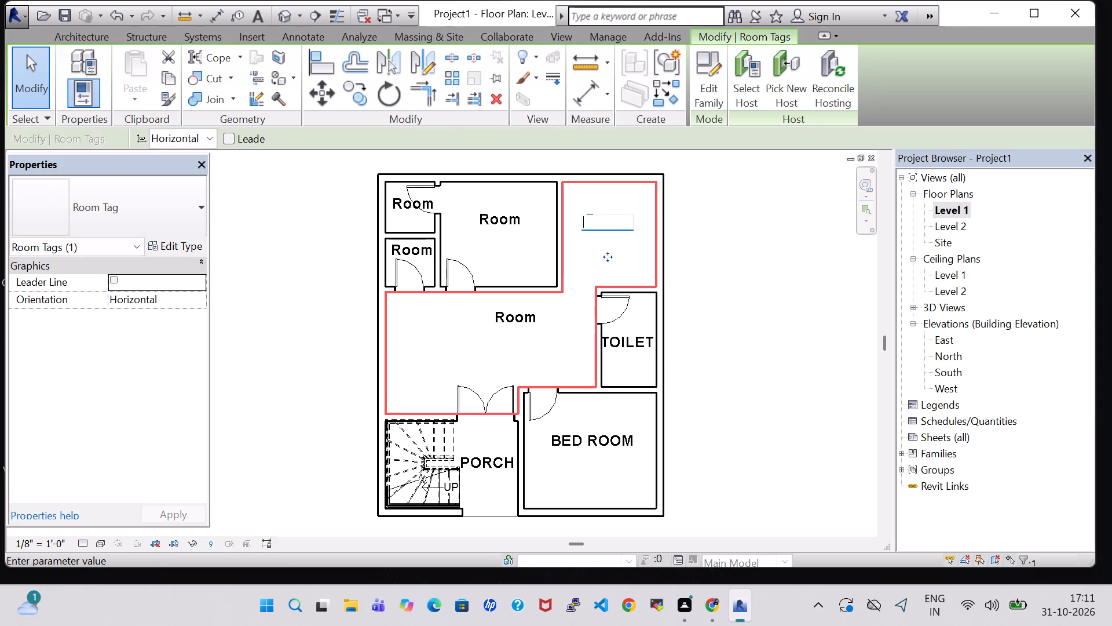
text(KITCH)
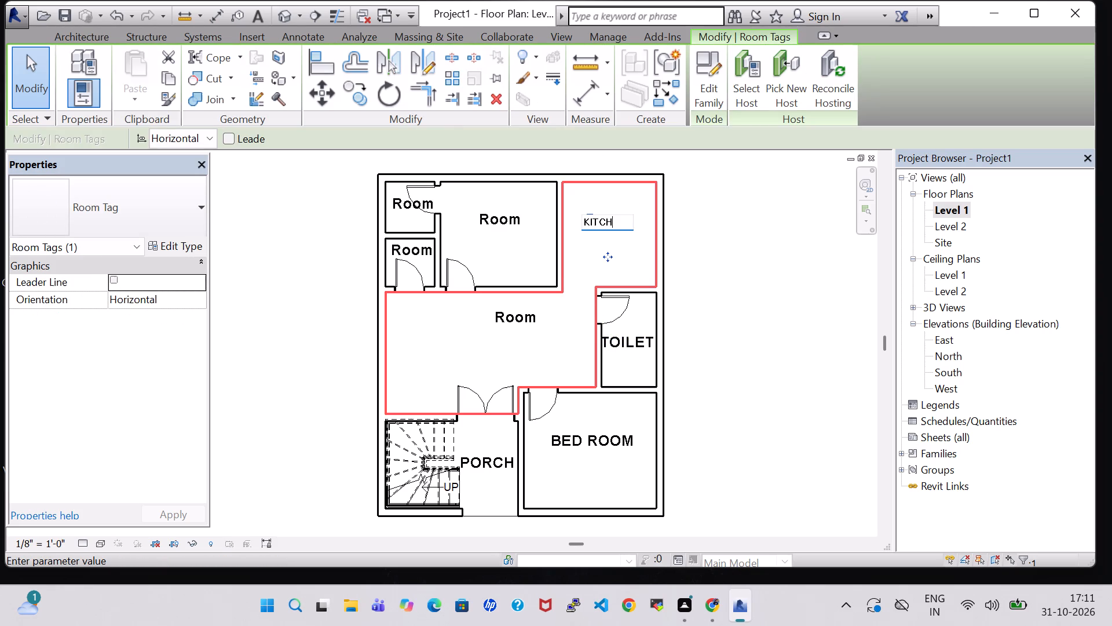
text(EN)
key(Return)
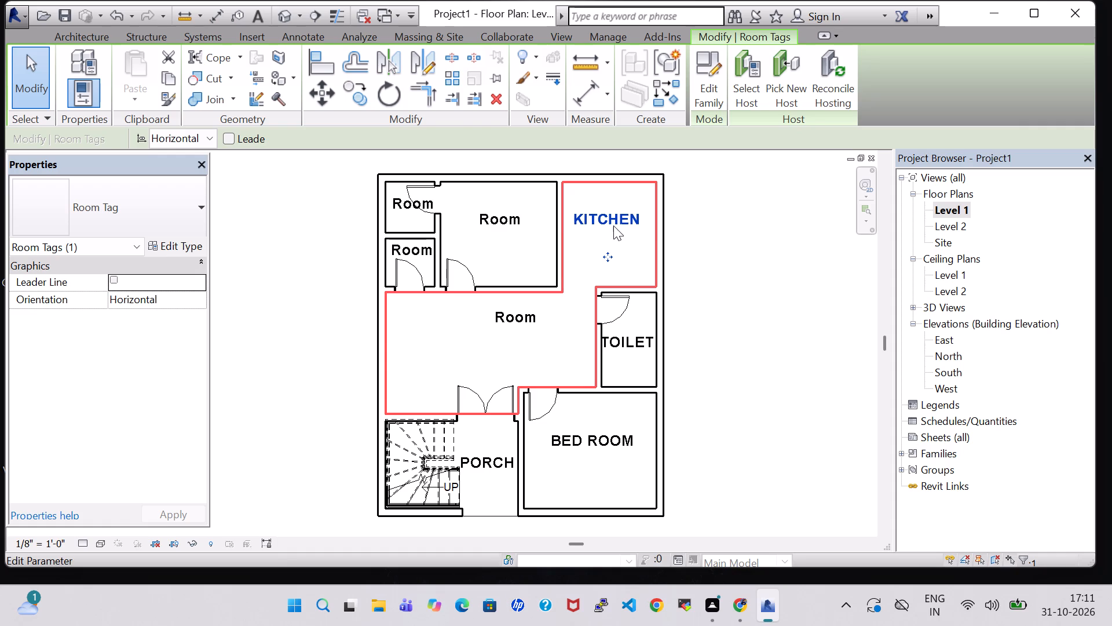
click(705, 246)
Rename the large north room as BED ROOM.
double_click(496, 218)
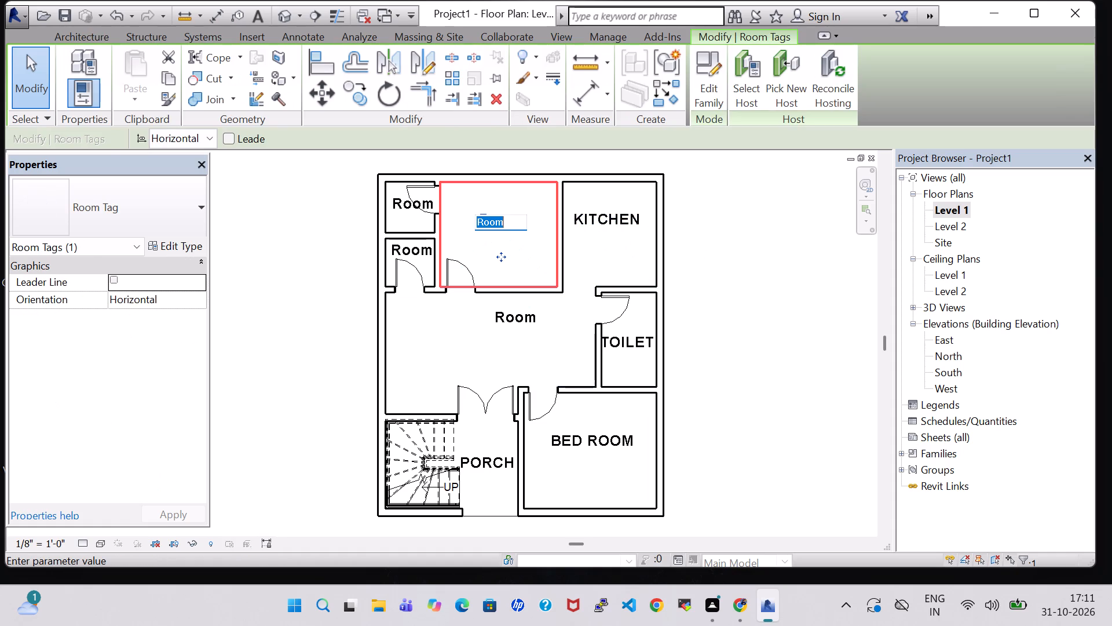
key(BackSpace)
text(BED ROOM)
key(Return)
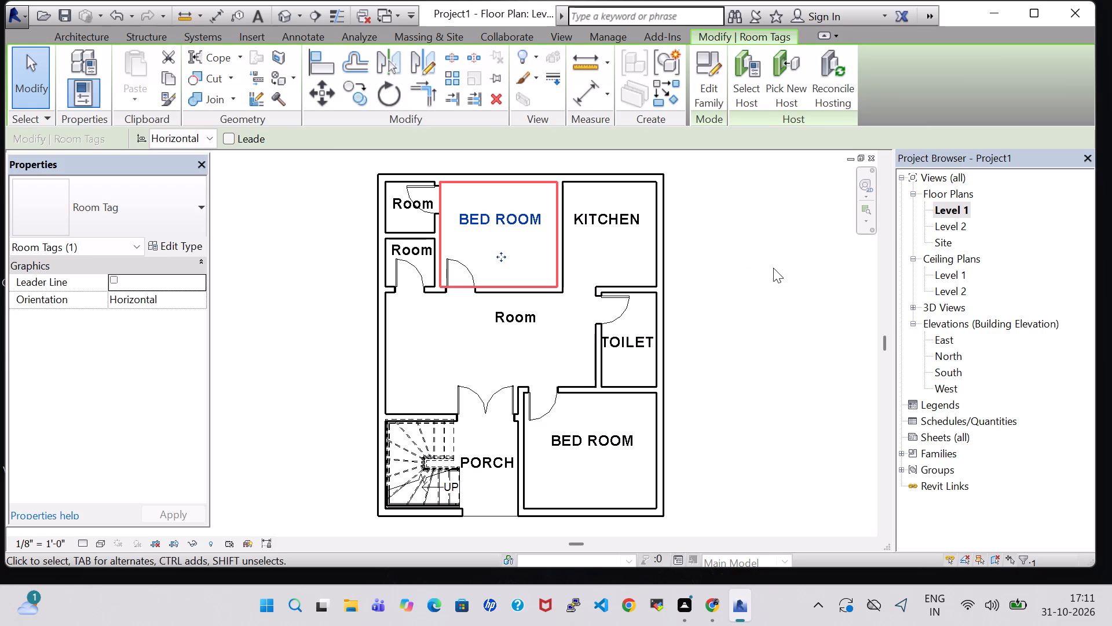
click(780, 268)
click(401, 209)
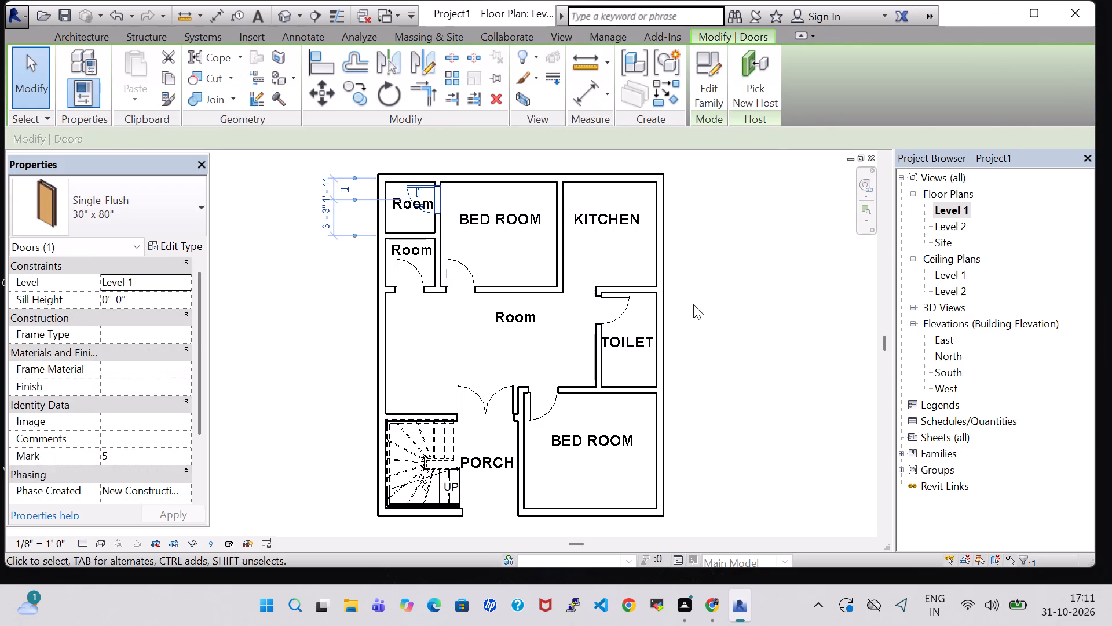
click(693, 304)
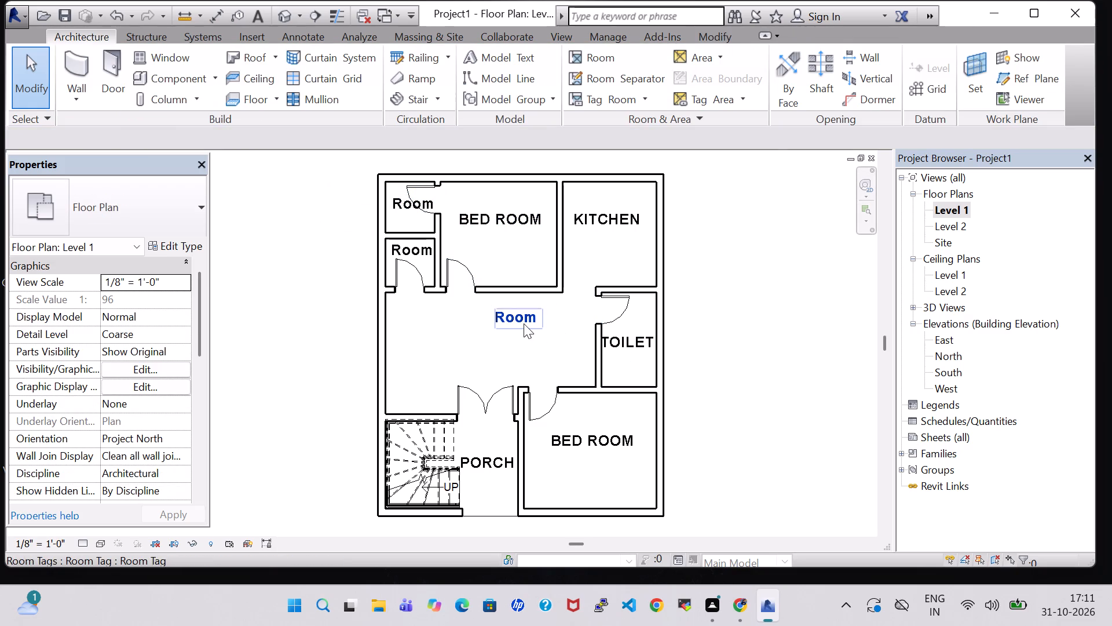
Rename the central hall as DRAWING HALL and nudge its tag south towards the middle of the hall.
double_click(524, 323)
key(BackSpace)
text(DRAWING)
key(space)
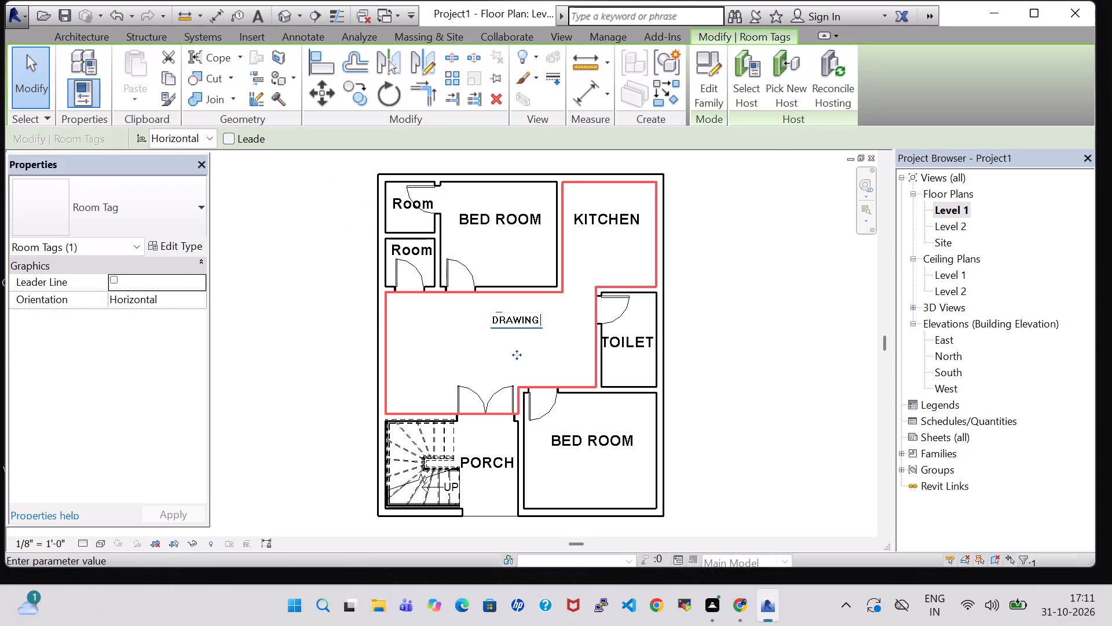
text(HALL)
key(Return)
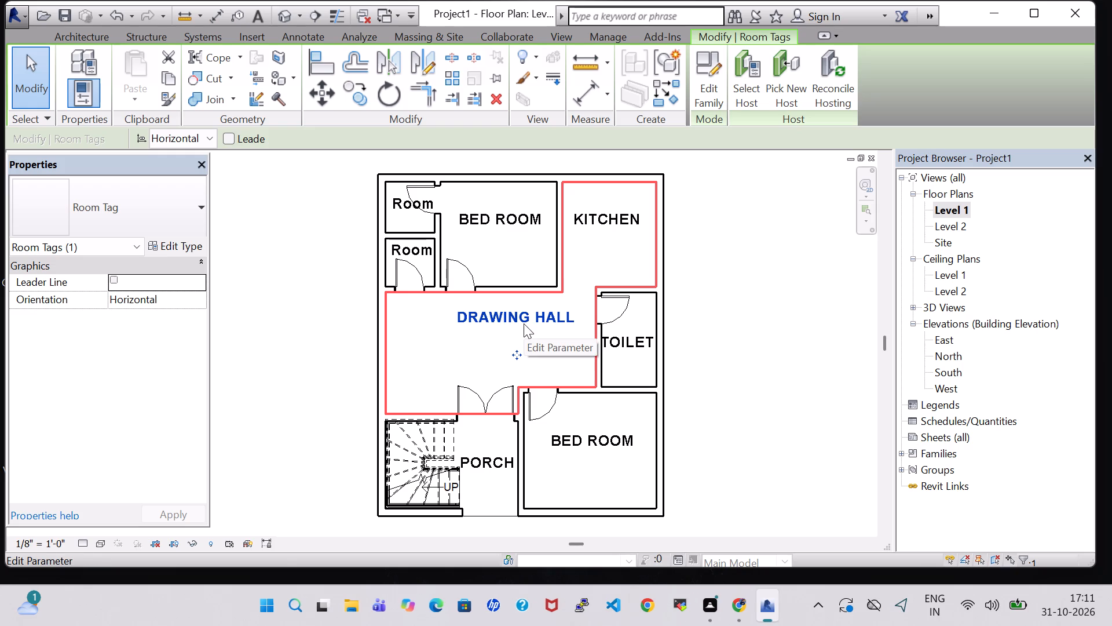
key(Down)
key(Down)
key(Down)
key(Down)
key(Down)
key(Down)
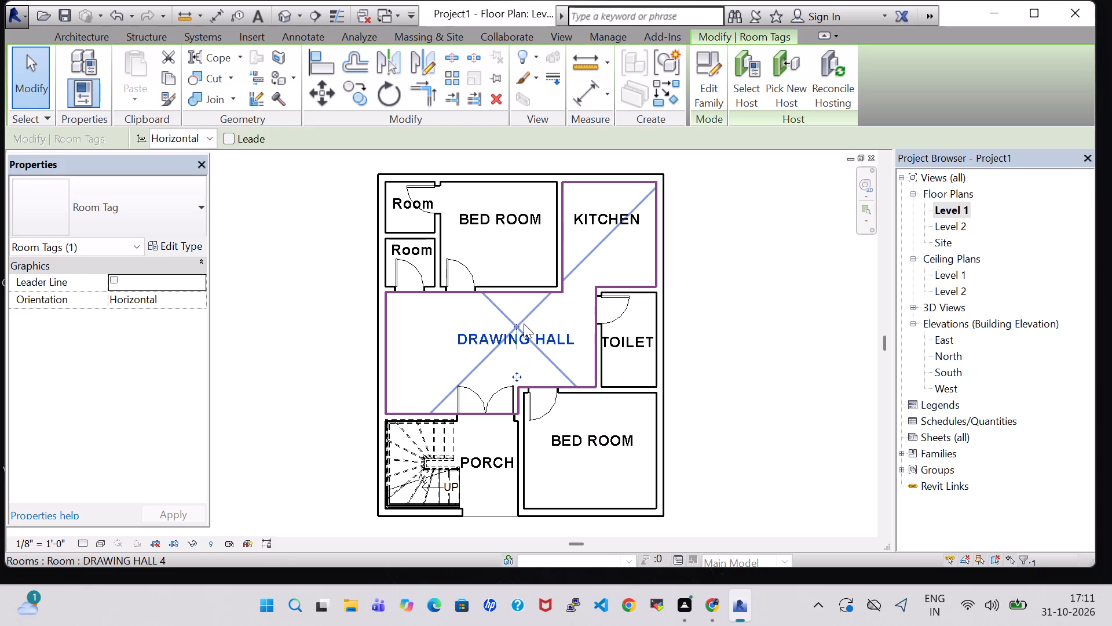
click(801, 353)
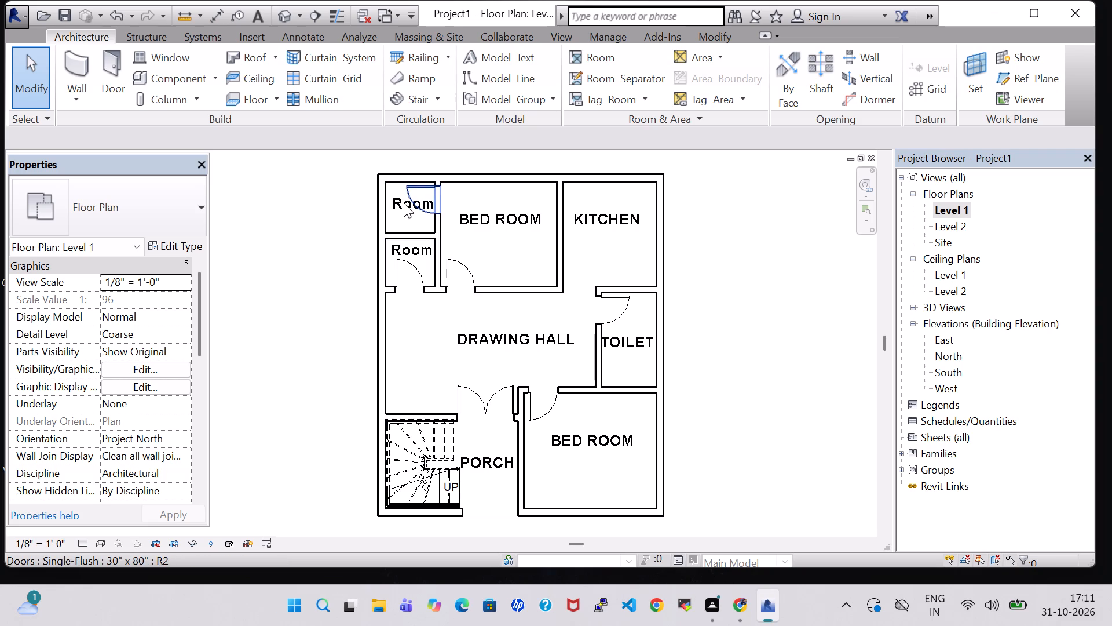
Rename the small northwest corner room as STORE and nudge its tag slightly west.
double_click(398, 209)
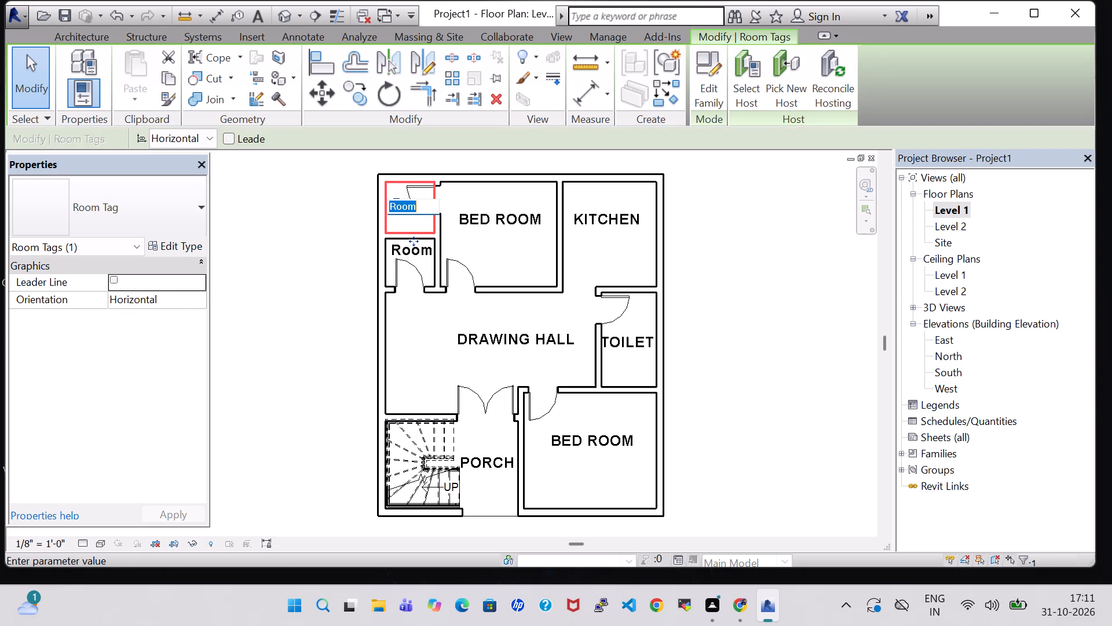
key(BackSpace)
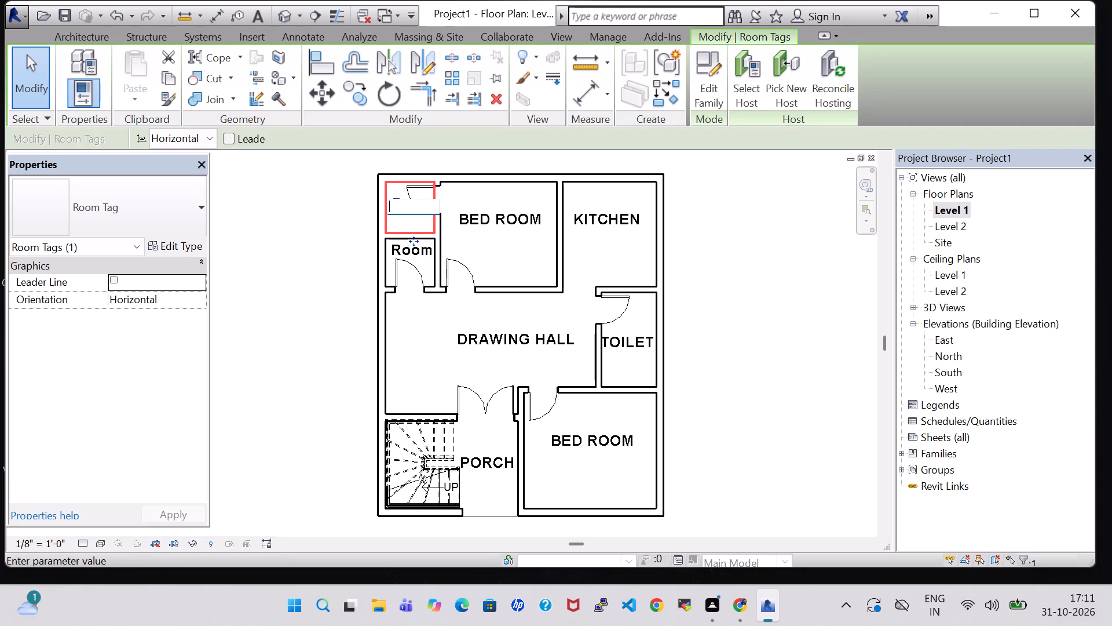
text(STORE)
key(Return)
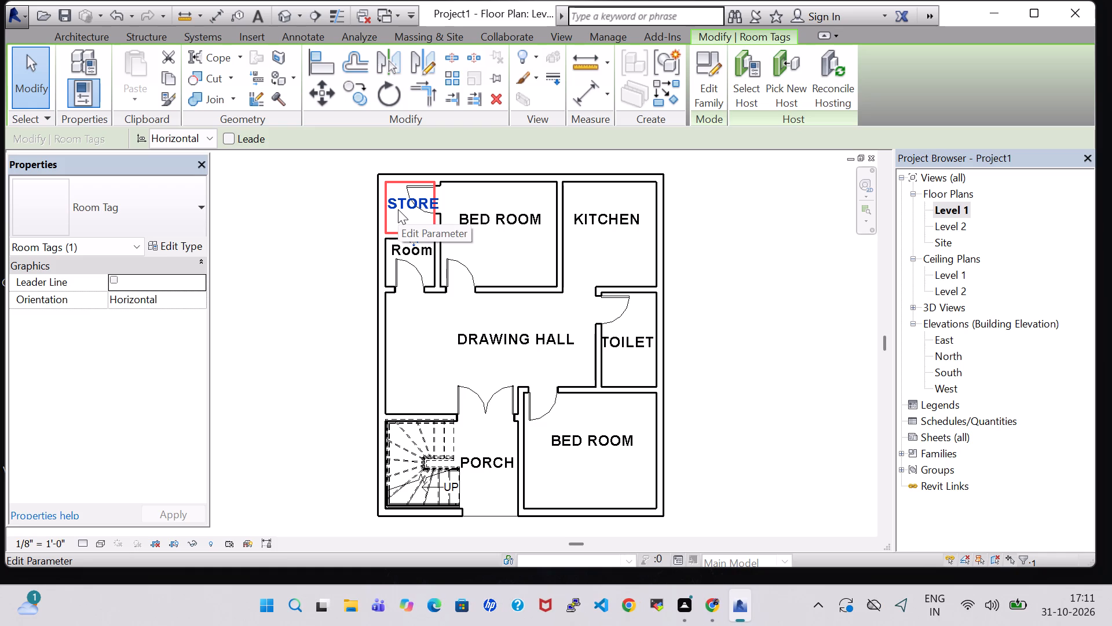
key(Left)
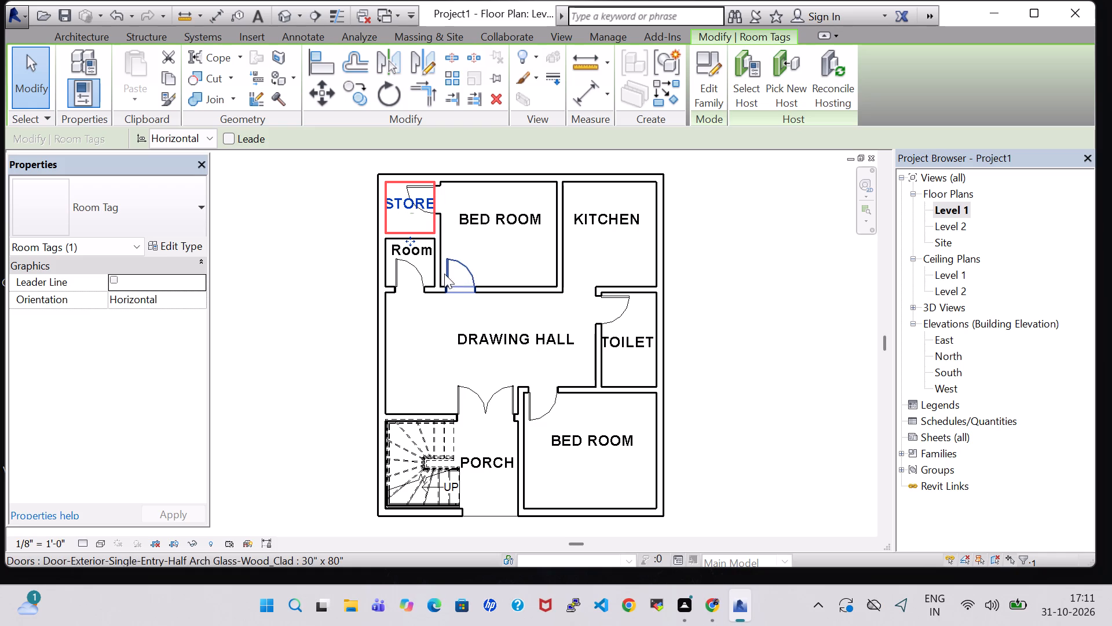
Nudge the inner wall between STORE and the north BED ROOM slightly east to widen the two small rooms.
click(436, 276)
key(Right)
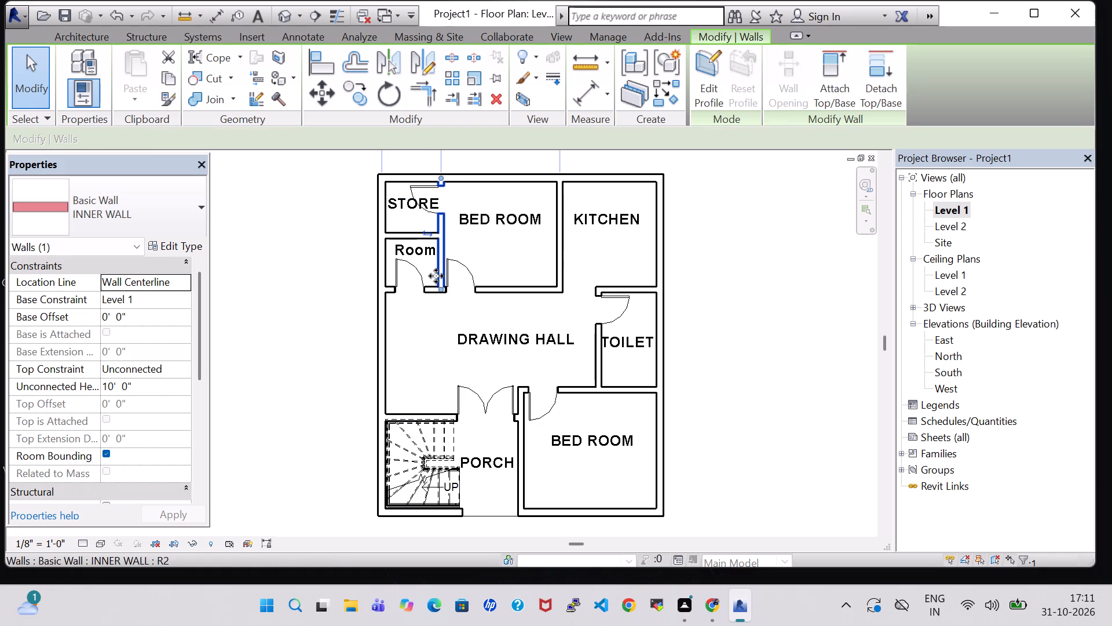
click(805, 287)
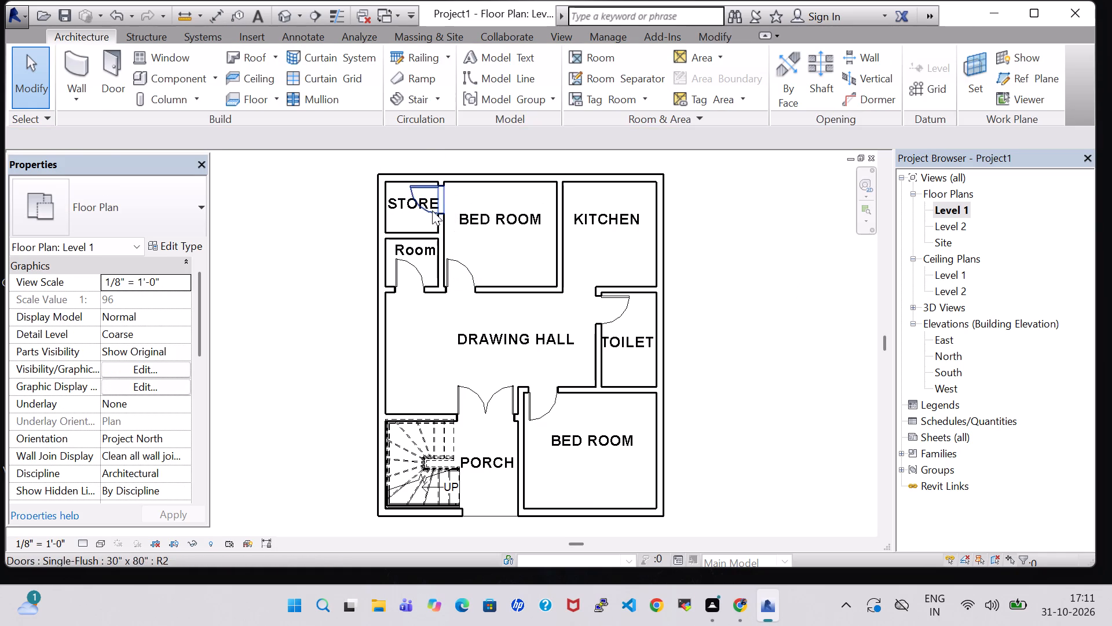
click(464, 260)
click(749, 270)
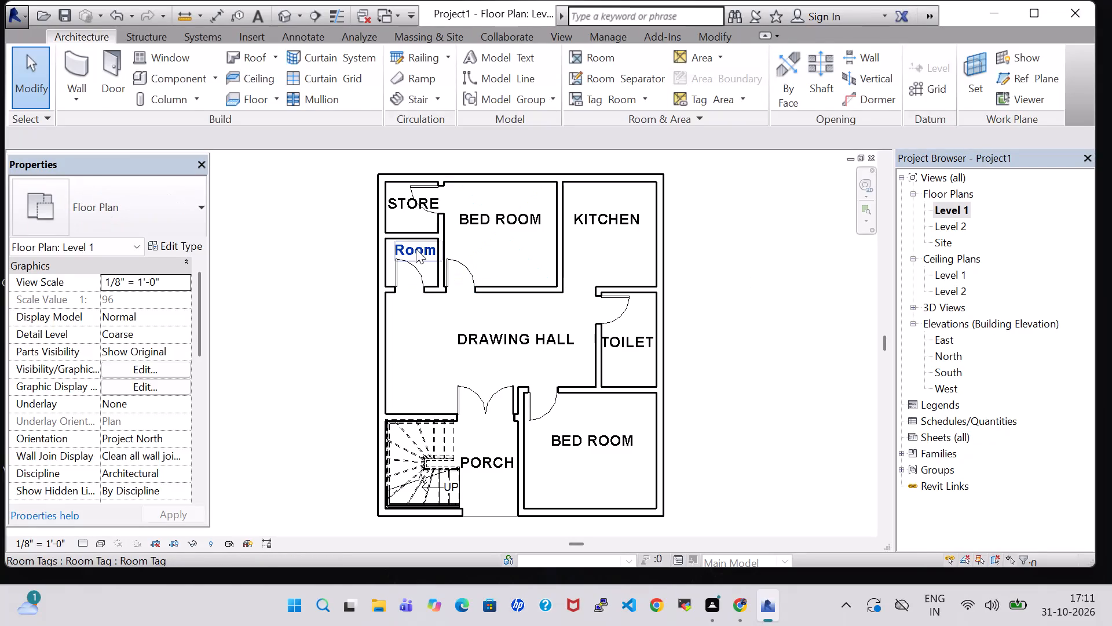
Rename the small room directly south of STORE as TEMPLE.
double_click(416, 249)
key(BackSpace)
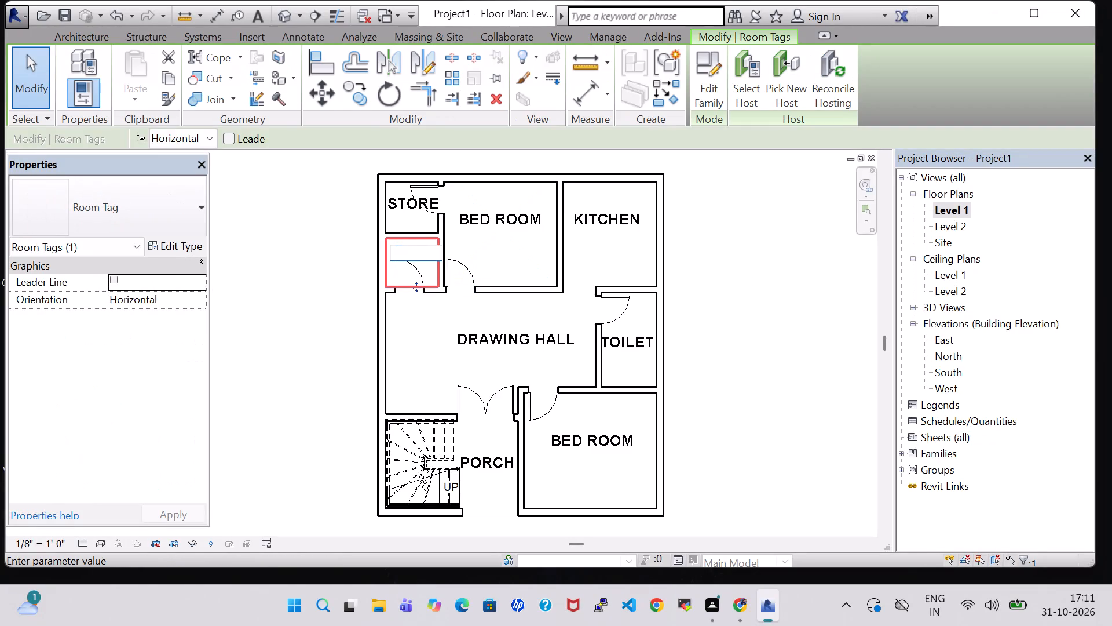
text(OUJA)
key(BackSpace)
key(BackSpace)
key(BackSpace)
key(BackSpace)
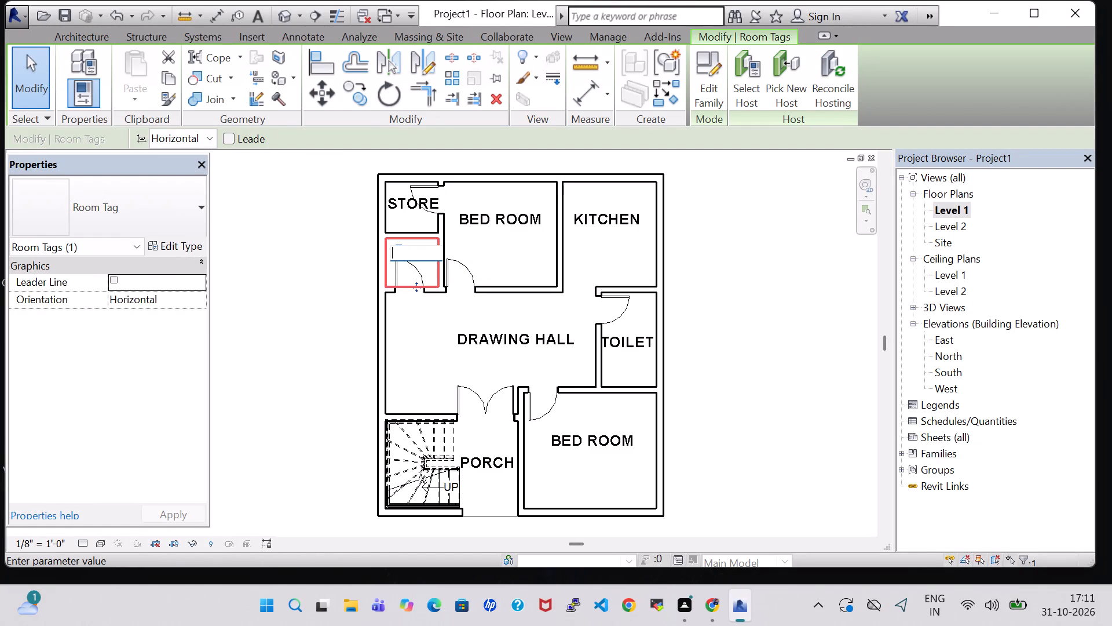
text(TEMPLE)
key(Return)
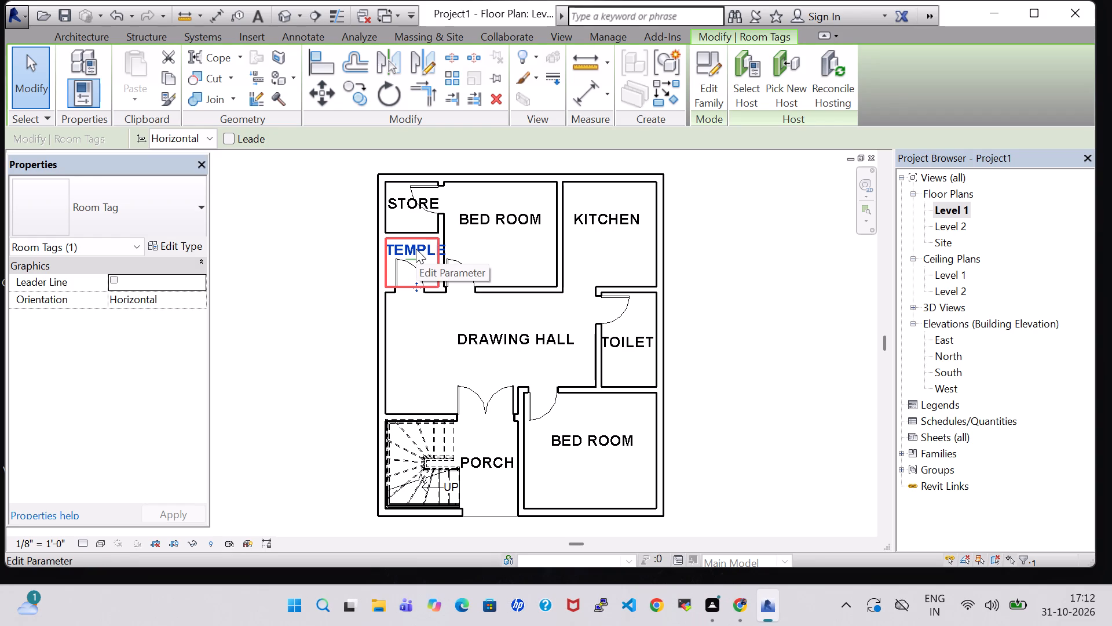
Change the name of the small room south of STORE to PUJA and nudge its tag slightly west.
click(416, 249)
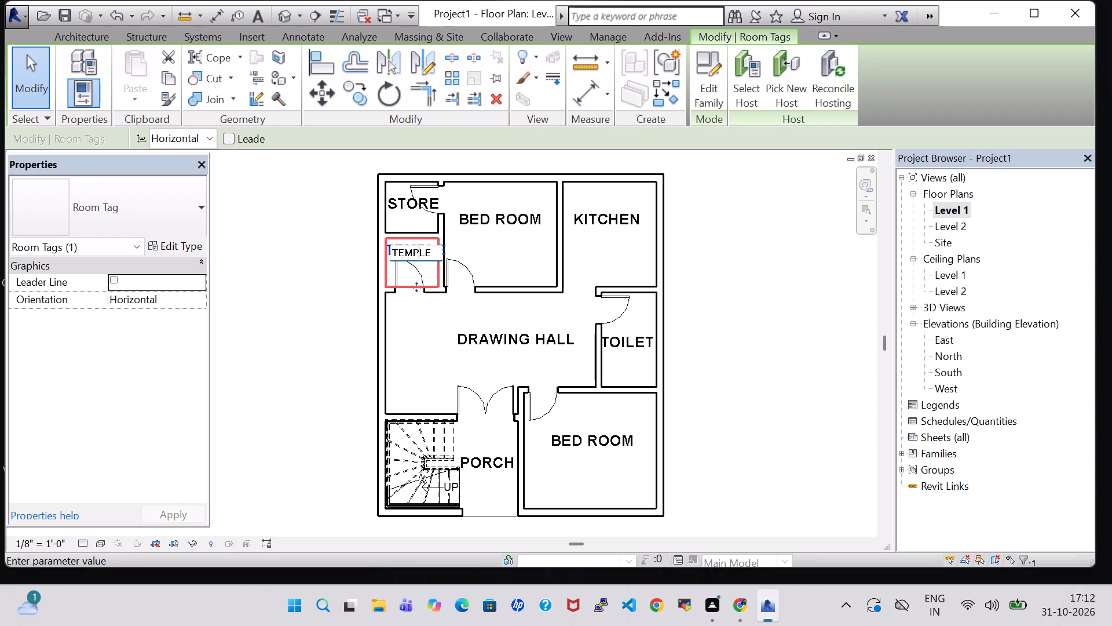
key(BackSpace)
key(BackSpace)
key(BackSpace)
key(BackSpace)
key(Right)
key(Right)
key(Right)
key(BackSpace)
key(BackSpace)
text(PUJA)
key(Return)
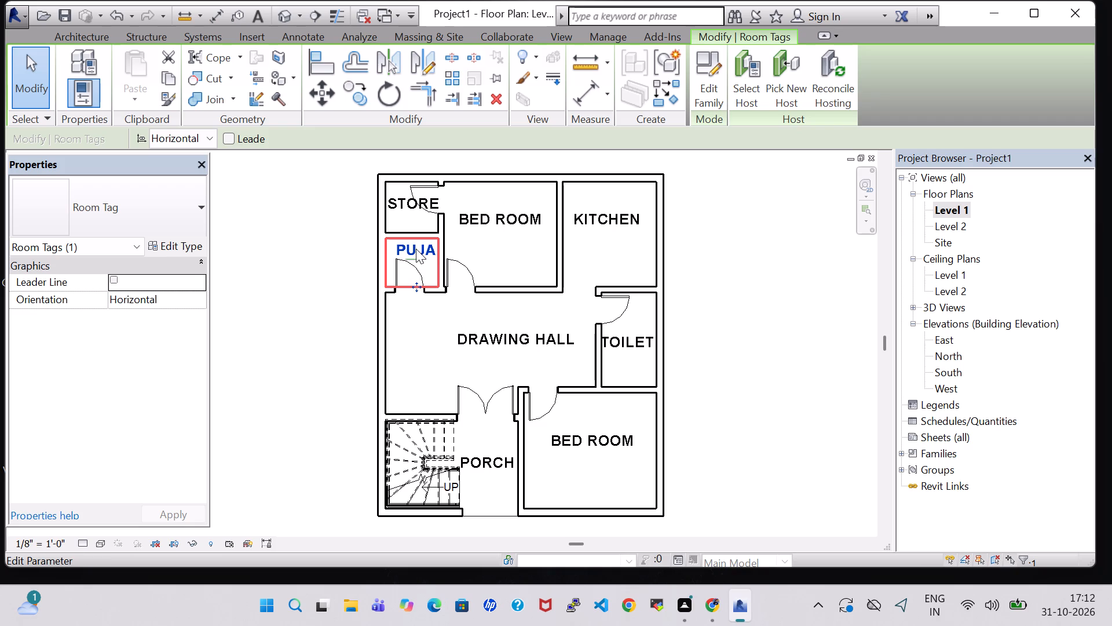
key(Left)
click(679, 300)
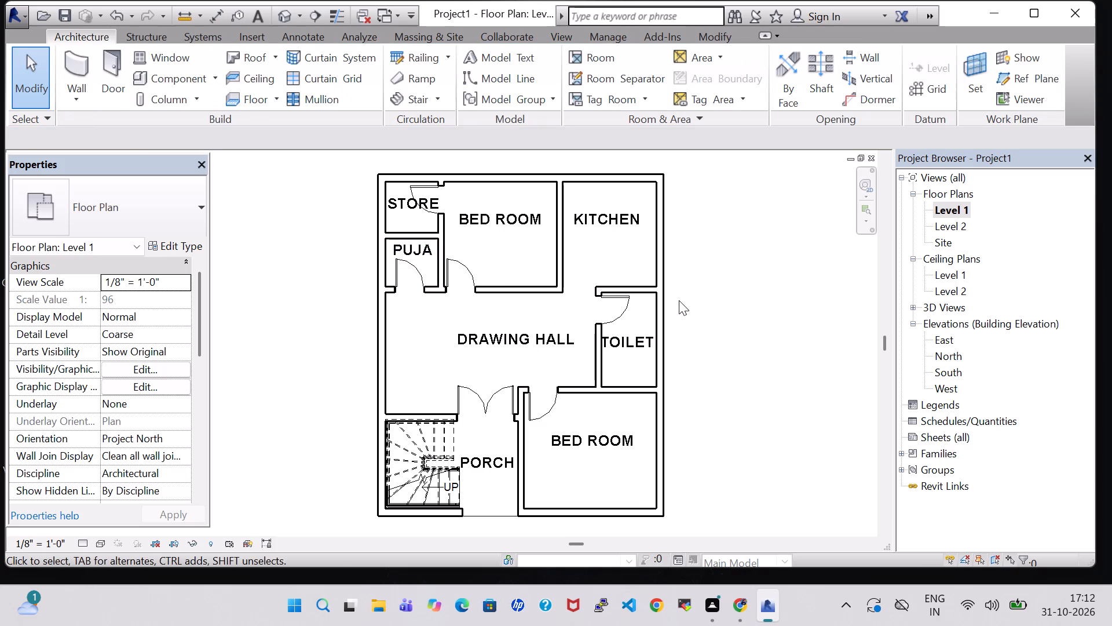
Check the room names and their fit inside the rooms across the Level 1 plan.
scroll(455, 197, up, 6)
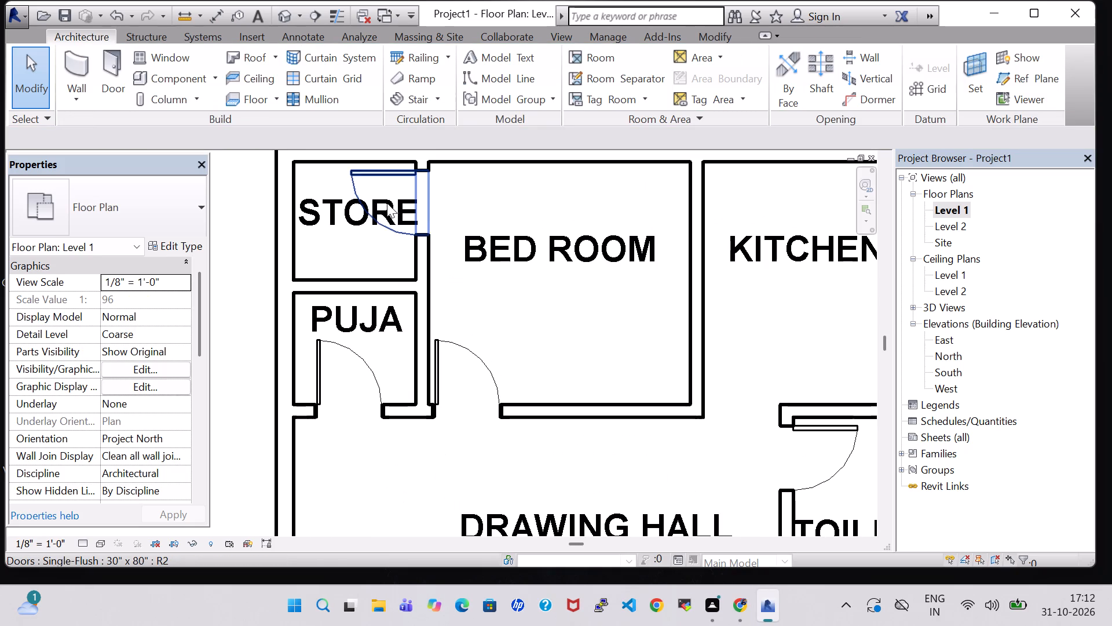
scroll(572, 257, down, 4)
double_click(821, 292)
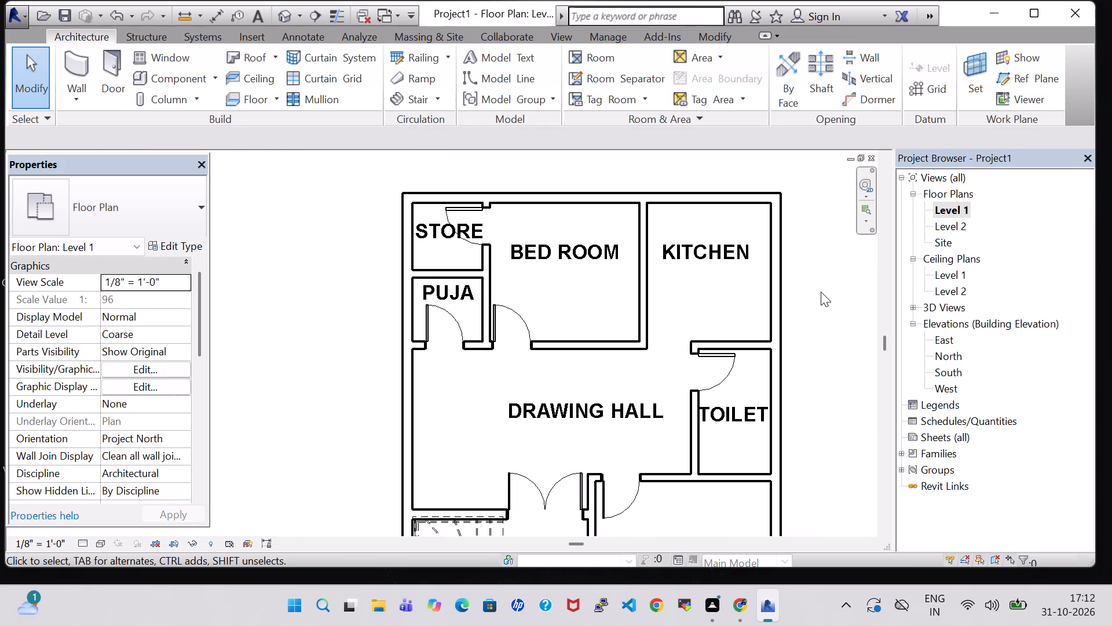
scroll(821, 292, down, 1)
middle_drag(821, 292, 745, 268)
scroll(756, 271, down, 1)
middle_drag(807, 360, 762, 345)
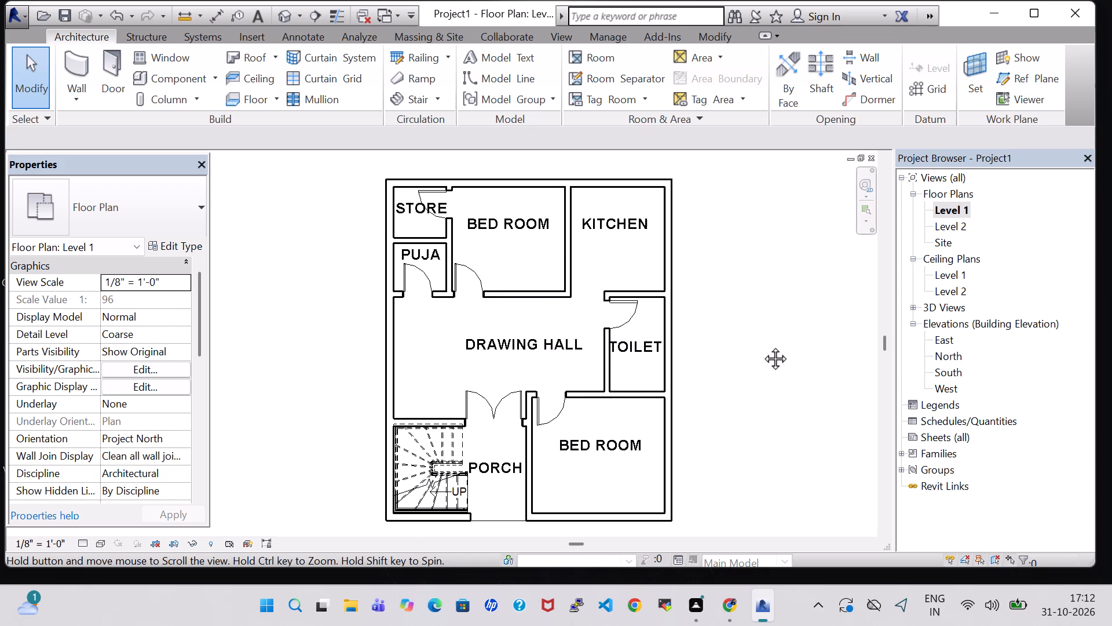
middle_drag(762, 345, 785, 343)
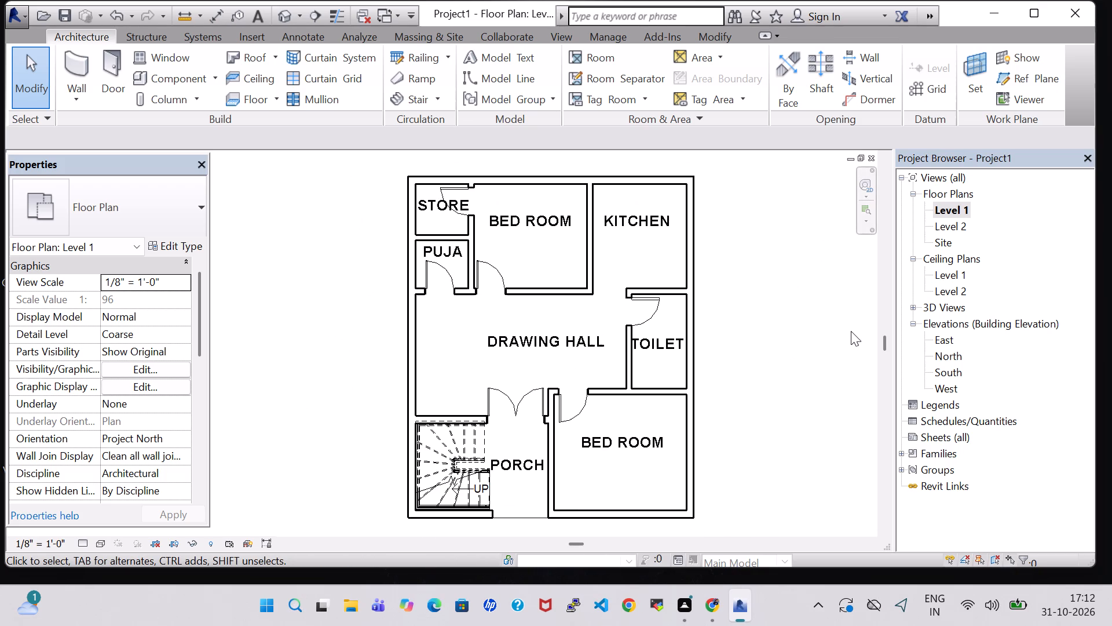
Create a Generic - 12" roof by footprint on Level 2, slope off, as a rectangle along the outer faces of the exterior walls.
click(257, 59)
click(542, 331)
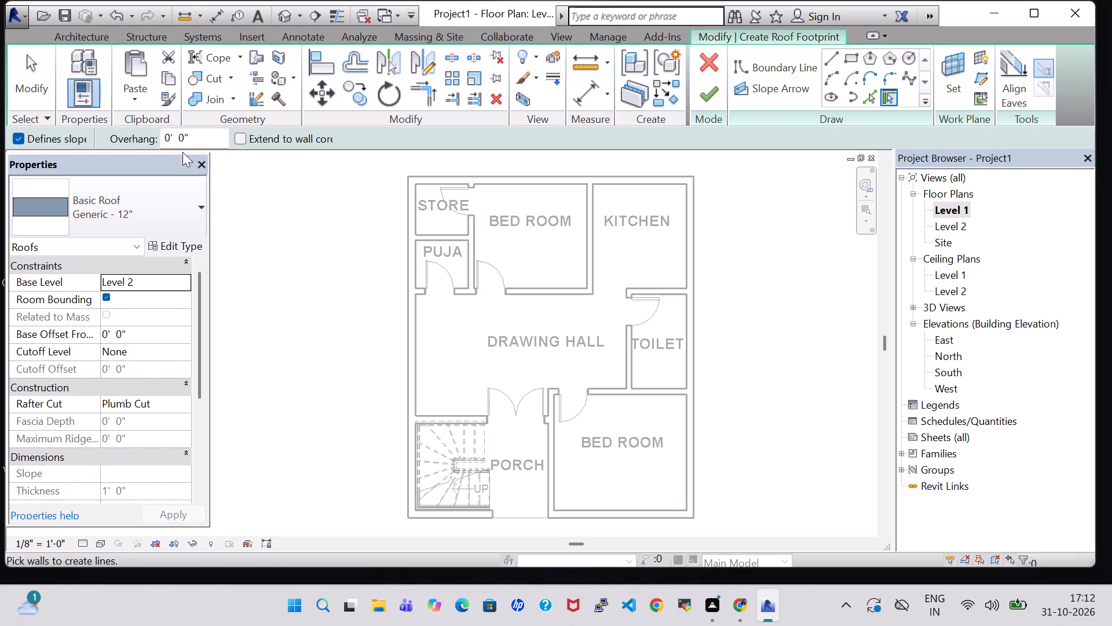
click(10, 136)
click(19, 137)
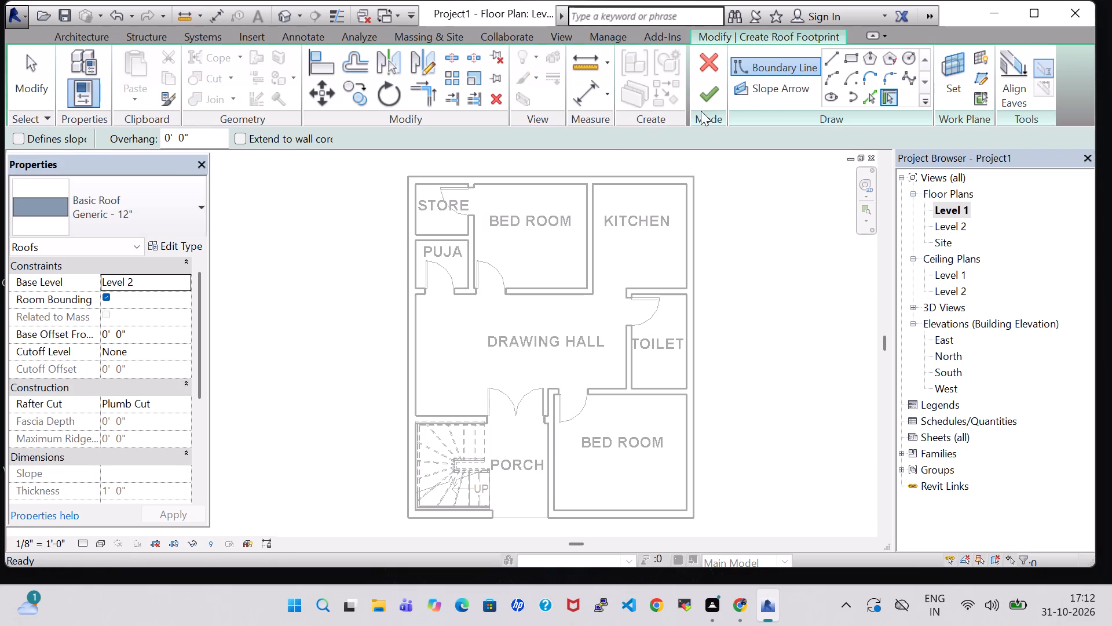
click(853, 59)
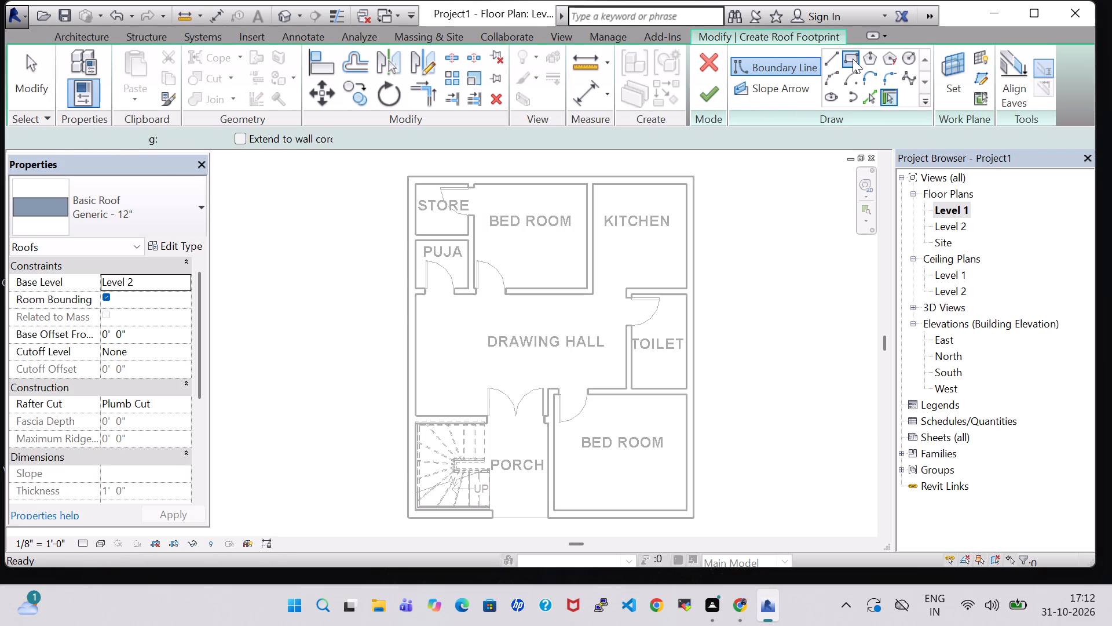
click(407, 175)
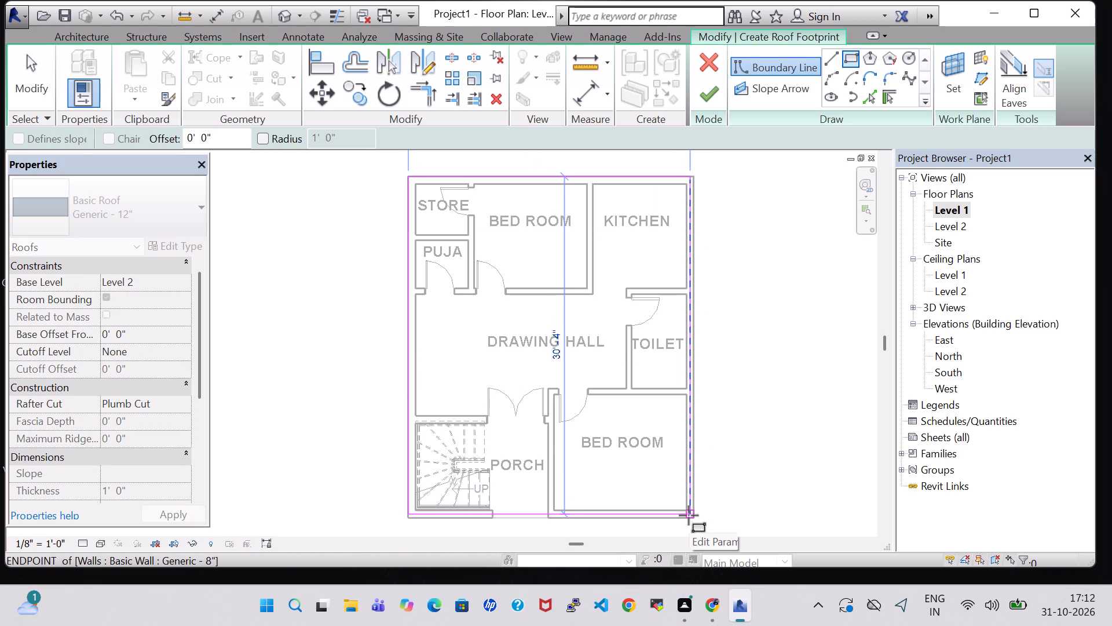
scroll(692, 524, up, 5)
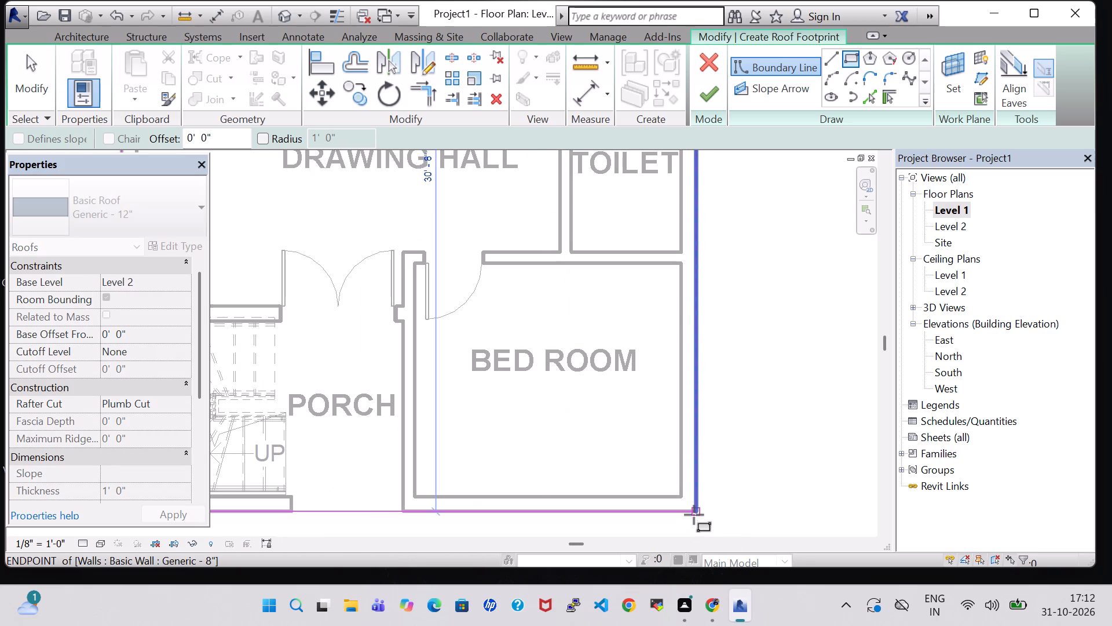
click(694, 515)
click(700, 86)
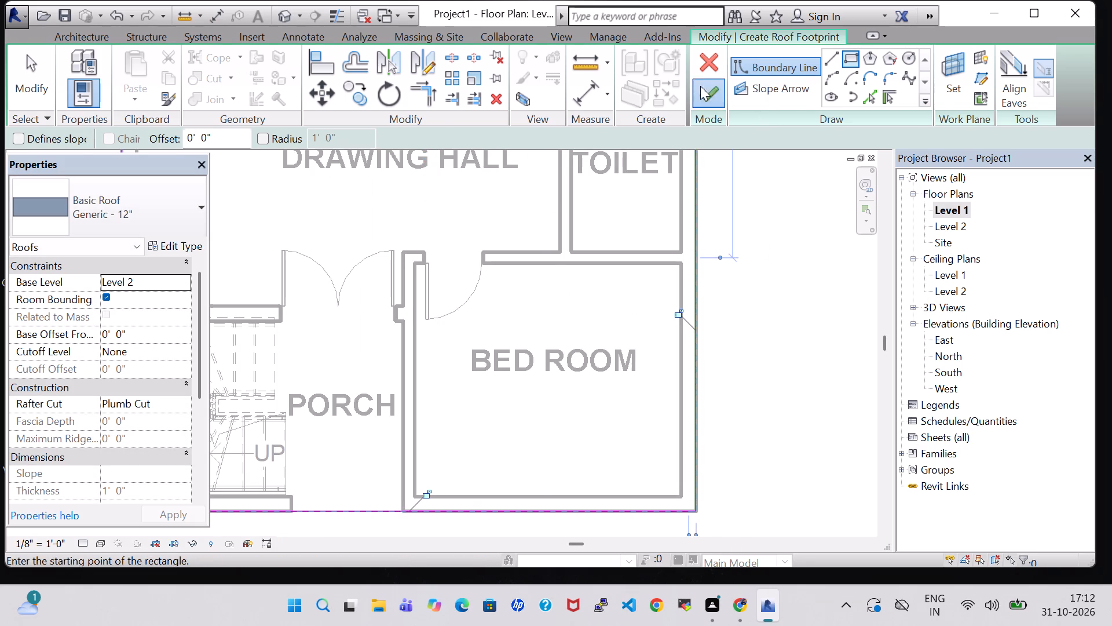
click(609, 314)
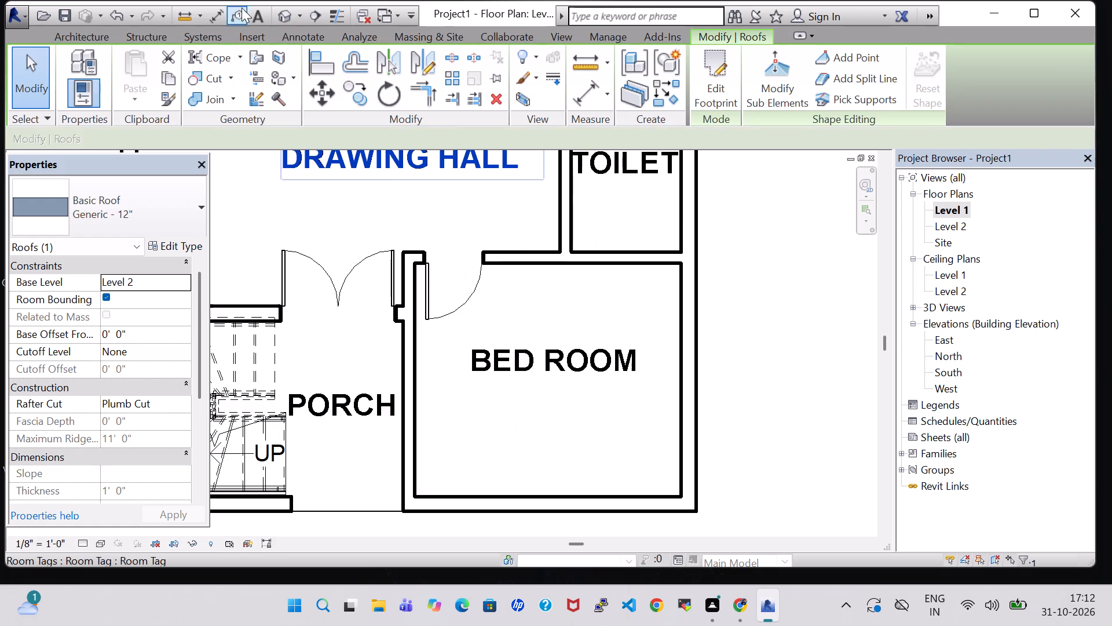
Open the 3D view and inspect the new roof above the front entrance and staircase.
click(279, 10)
scroll(595, 333, down, 5)
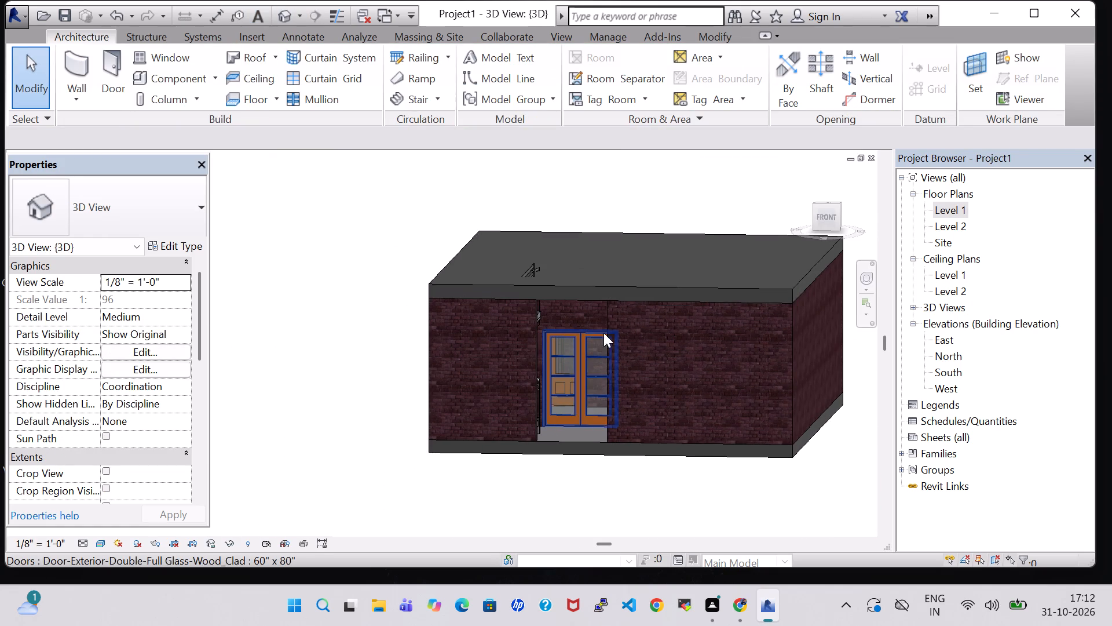
shift+middle_drag(704, 180, 742, 221)
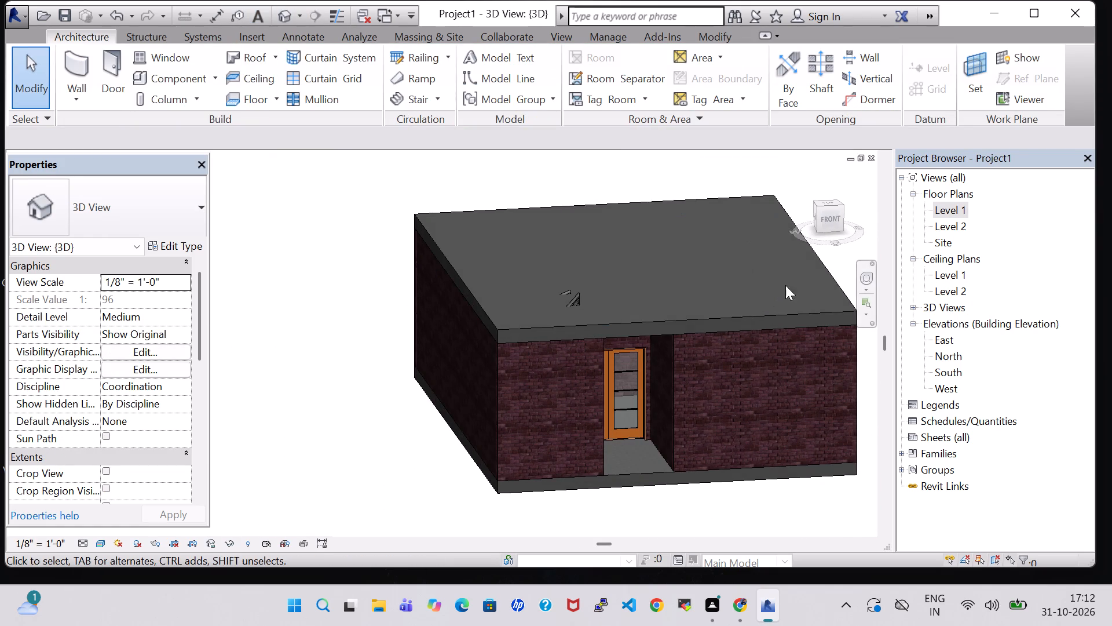
shift+middle_drag(831, 261, 814, 264)
middle_drag(814, 264, 807, 264)
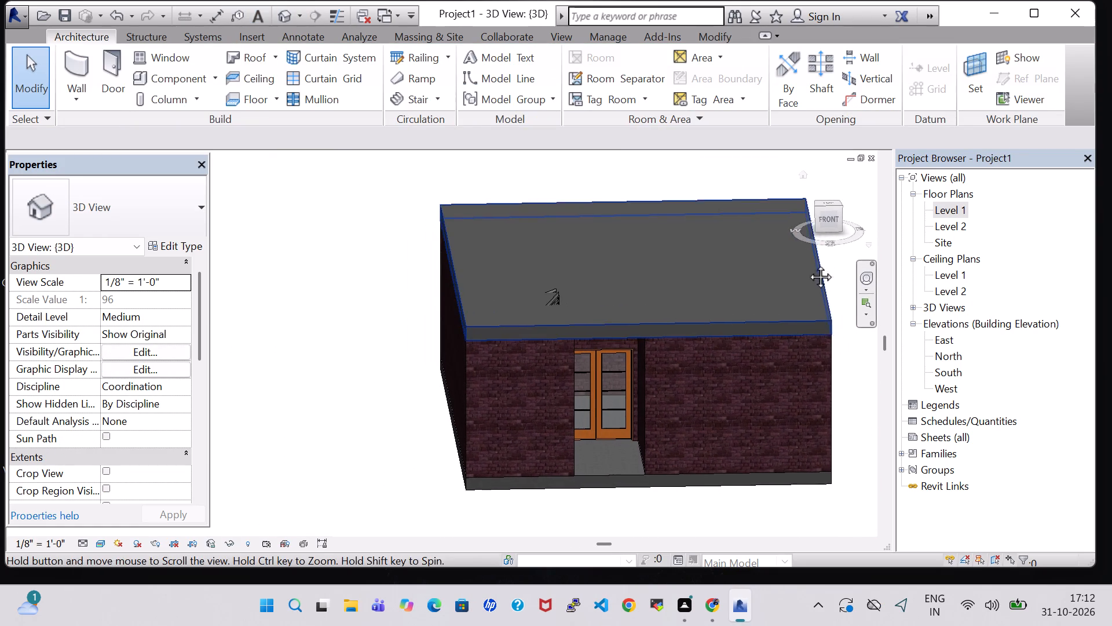
middle_drag(807, 264, 718, 268)
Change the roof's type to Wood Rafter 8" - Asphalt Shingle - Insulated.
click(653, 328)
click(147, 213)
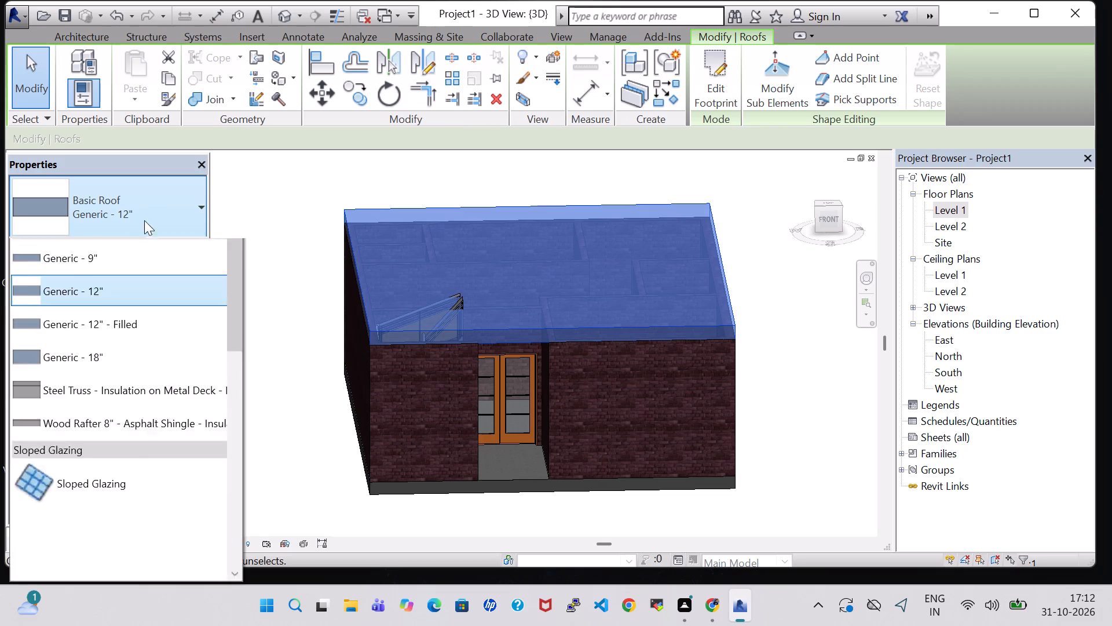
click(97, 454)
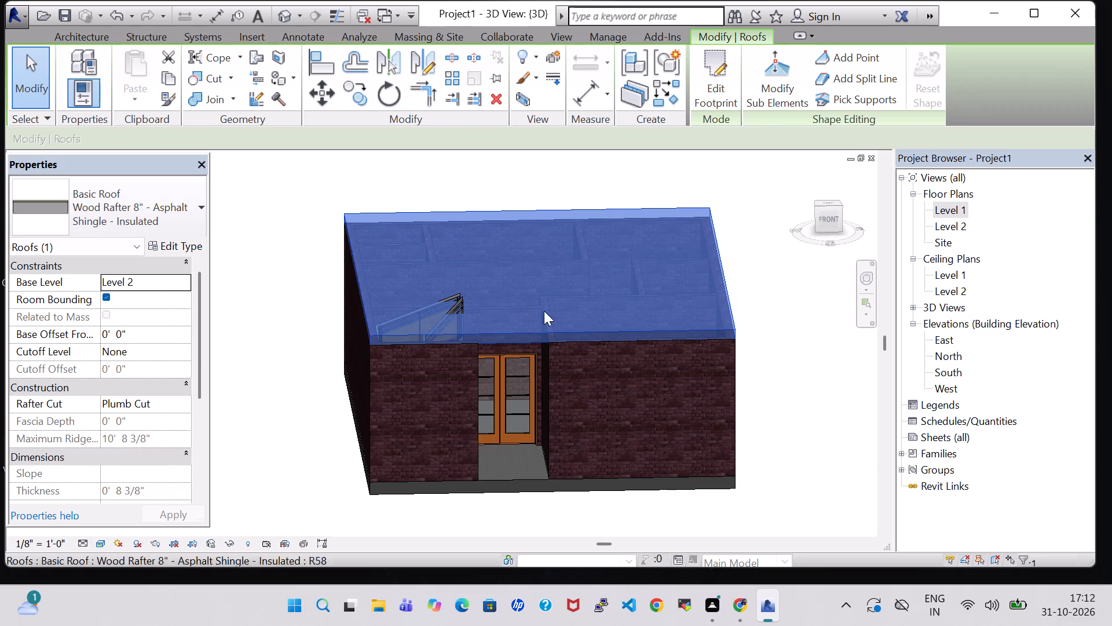
Set the roof's type to Steel Truss - Insulation on Metal Deck - EPDM.
click(132, 225)
click(193, 432)
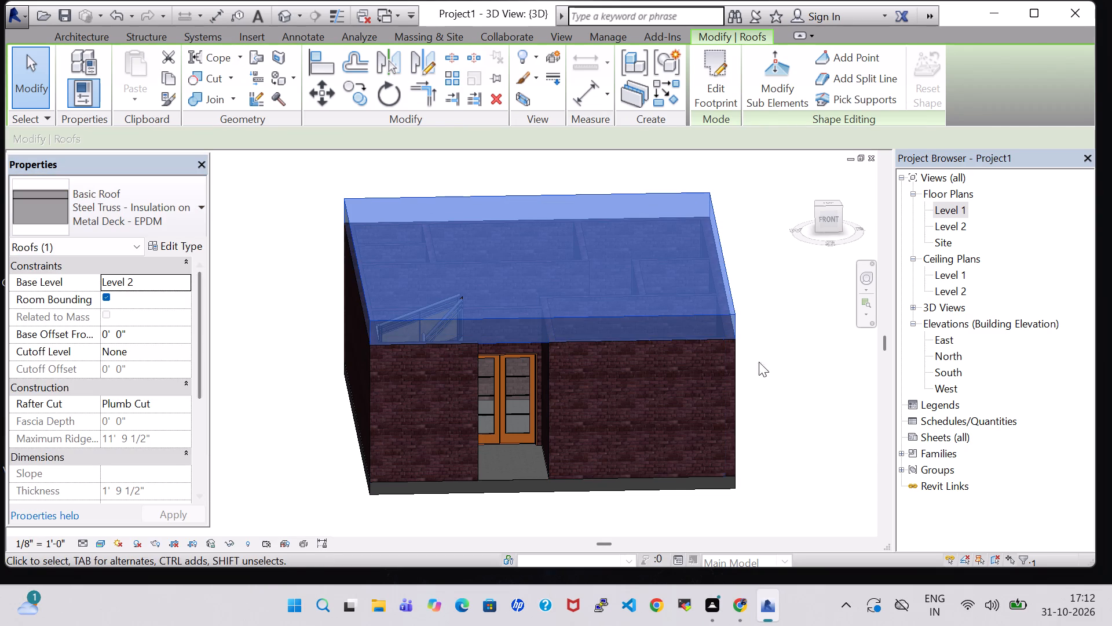
click(774, 348)
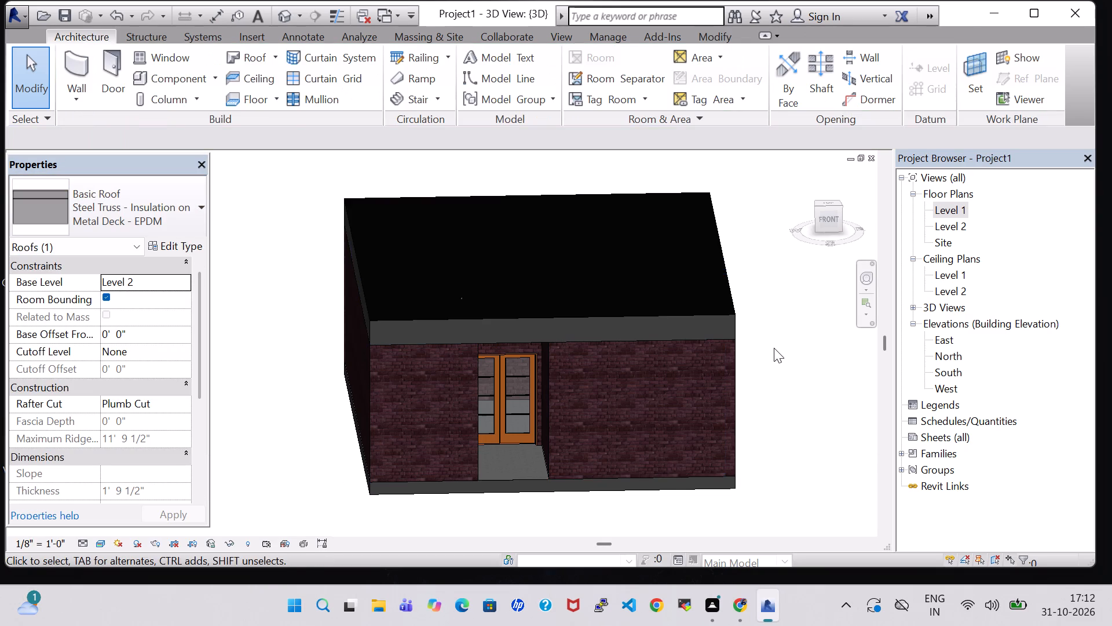
shift+middle_drag(773, 348, 755, 422)
Return to the Level 1 floor plan and view the complete house layout.
double_click(944, 210)
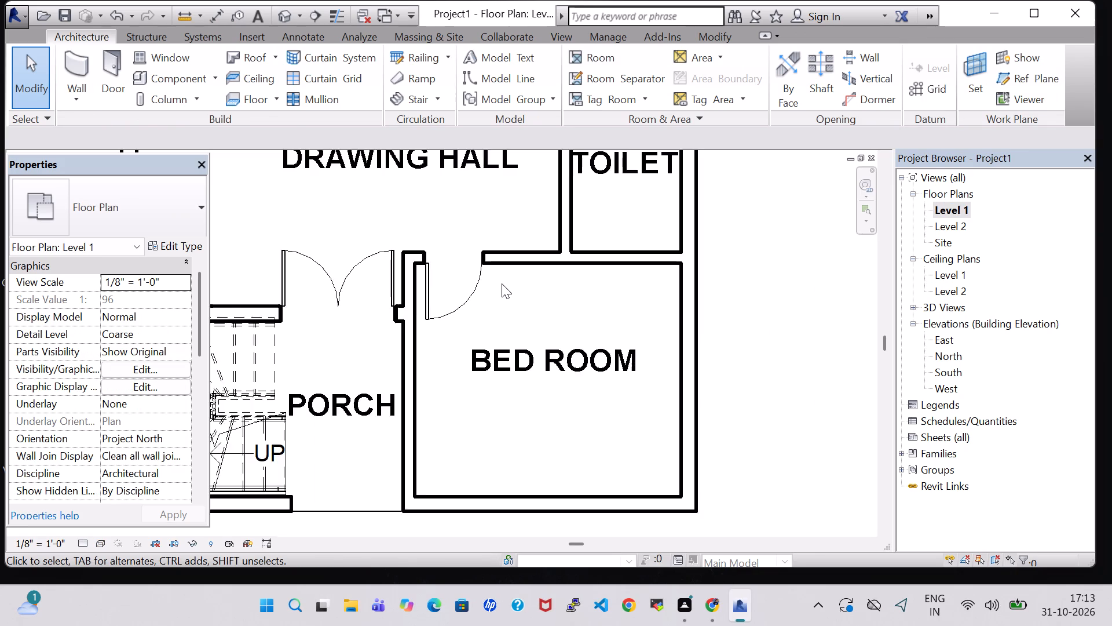
scroll(502, 283, down, 8)
middle_drag(675, 214, 700, 231)
middle_drag(709, 249, 714, 256)
middle_click(726, 284)
middle_drag(692, 287, 748, 363)
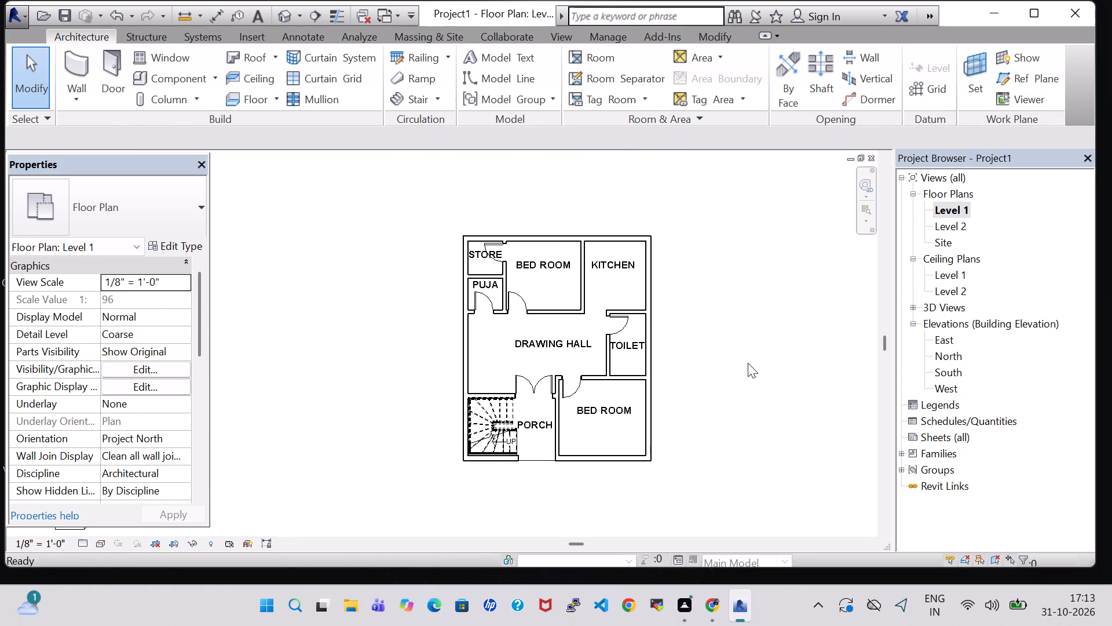
Start a Handrail - Rectangular railing and sketch its path along the centreline of the exterior walls on the west and 25' south sides.
scroll(742, 364, up, 3)
middle_drag(742, 364, 785, 364)
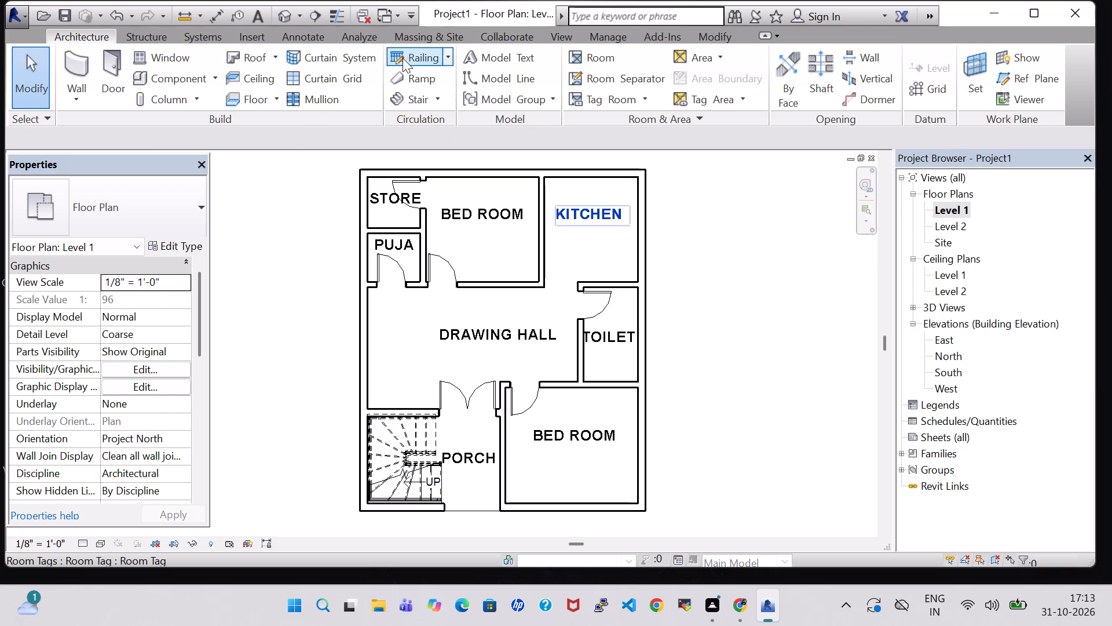
click(403, 58)
scroll(364, 177, up, 2)
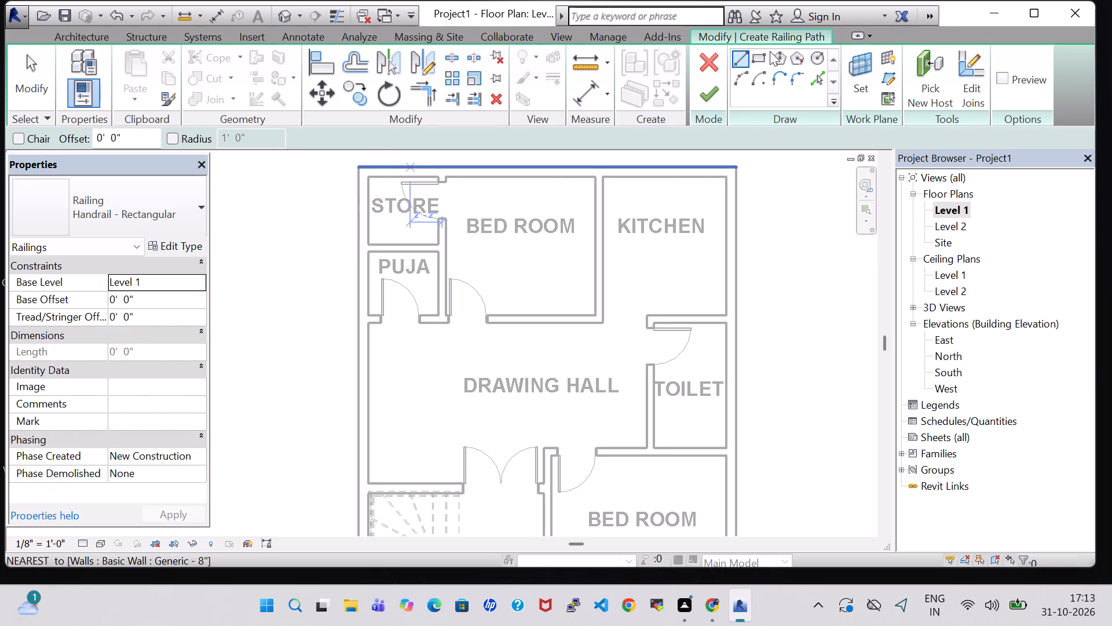
scroll(371, 173, up, 3)
click(359, 173)
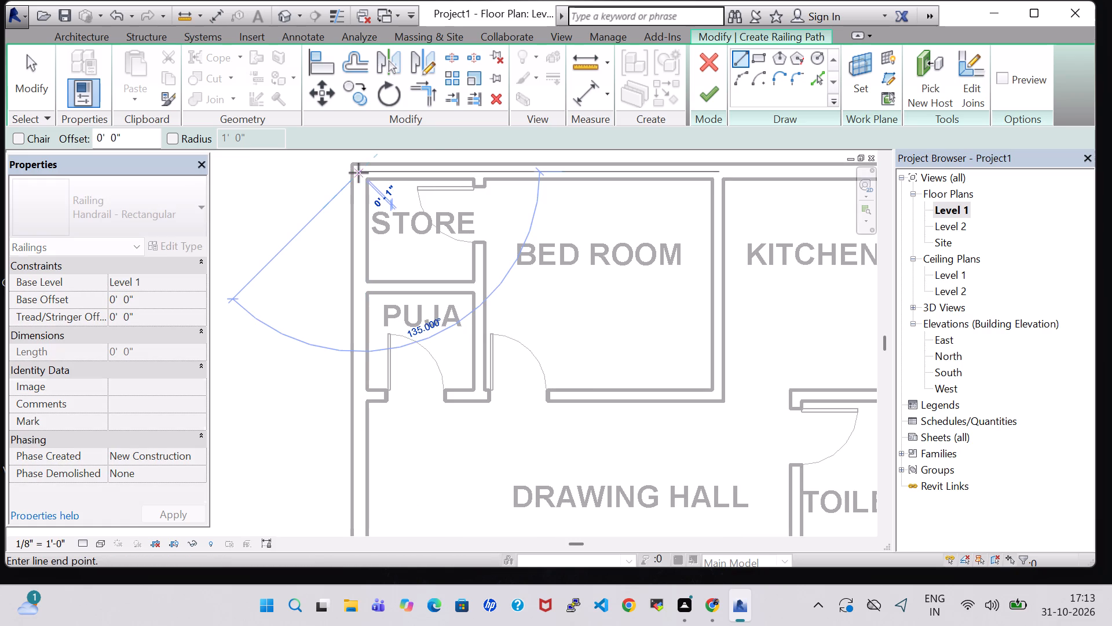
middle_drag(358, 342, 370, 198)
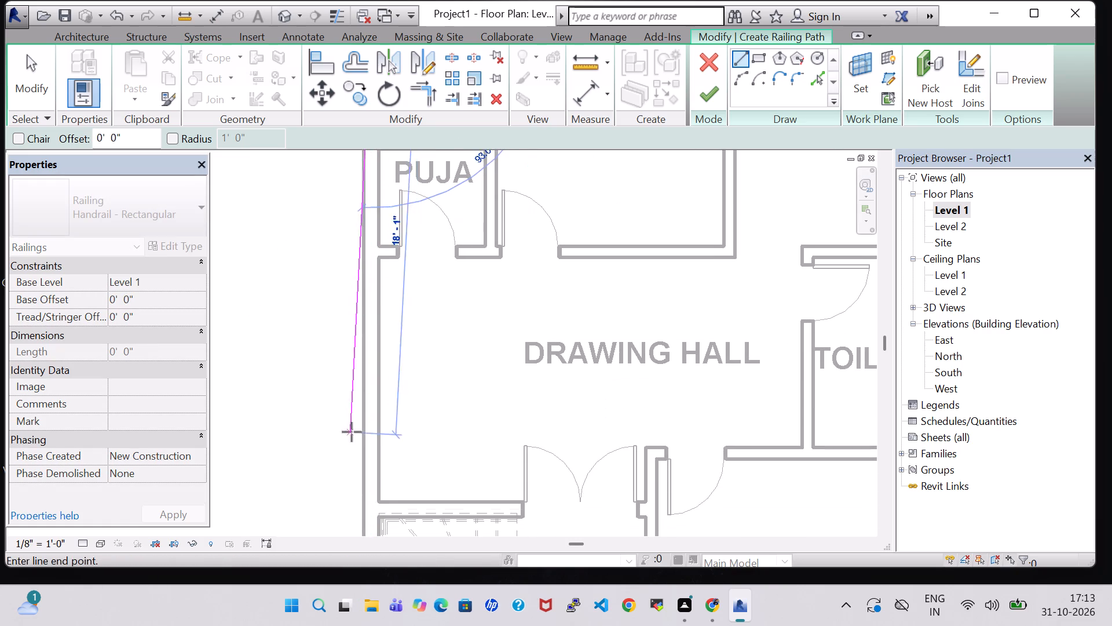
middle_drag(361, 439, 386, 249)
scroll(394, 503, up, 3)
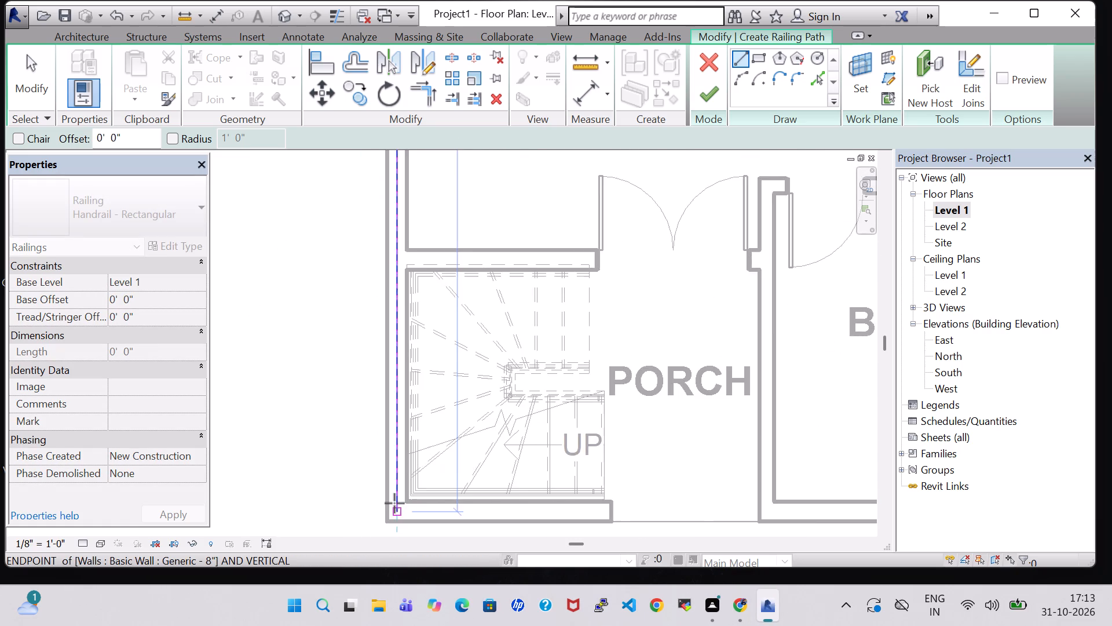
click(395, 514)
click(397, 512)
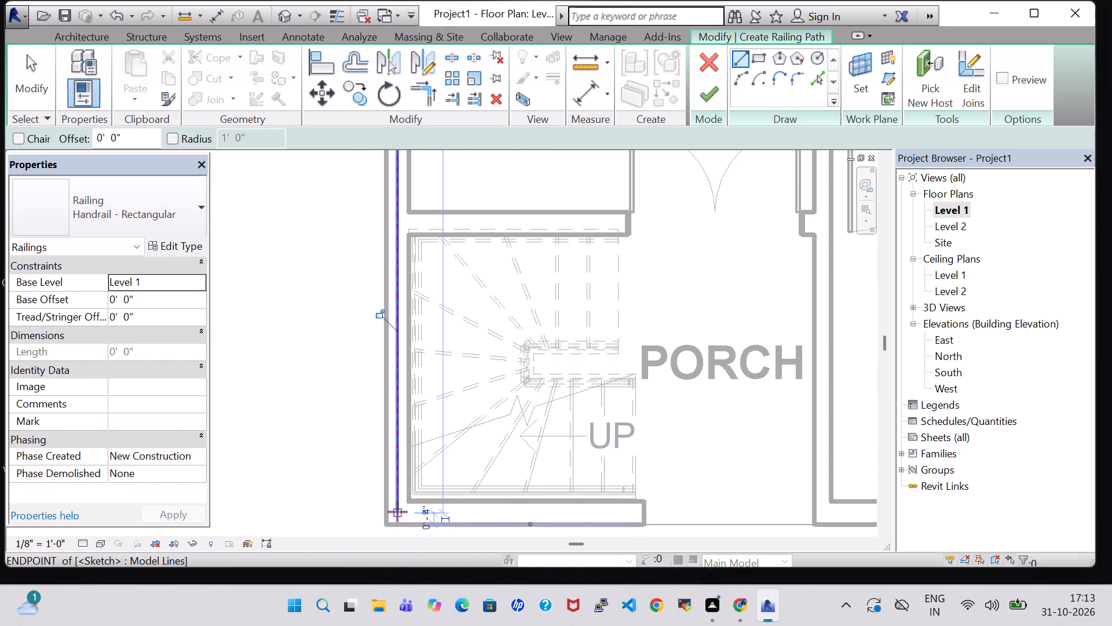
scroll(621, 517, down, 1)
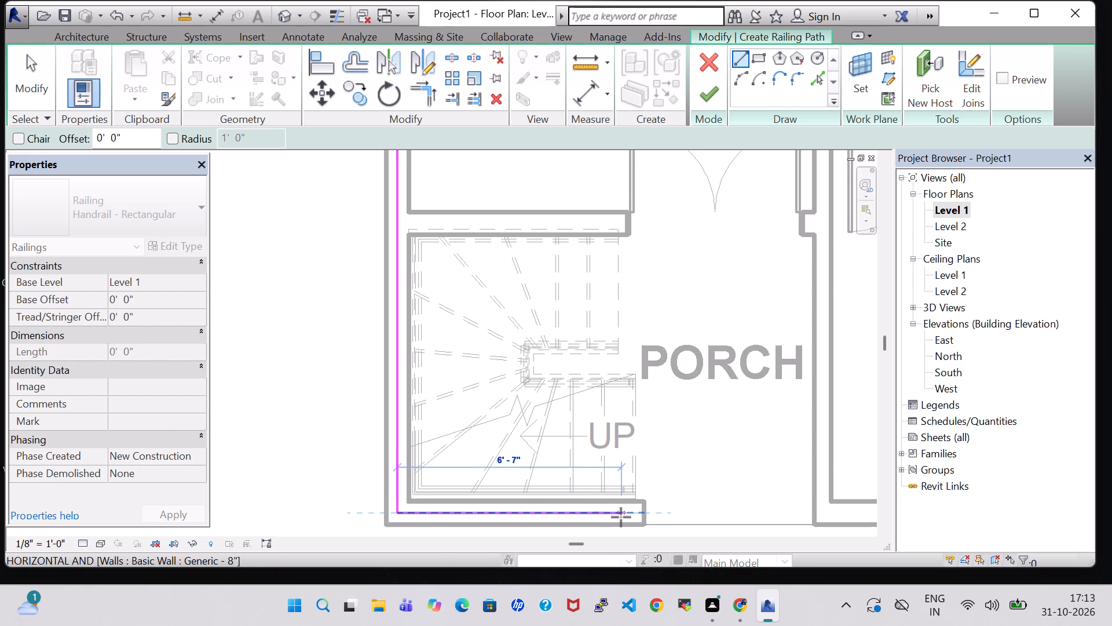
middle_drag(621, 517, 299, 517)
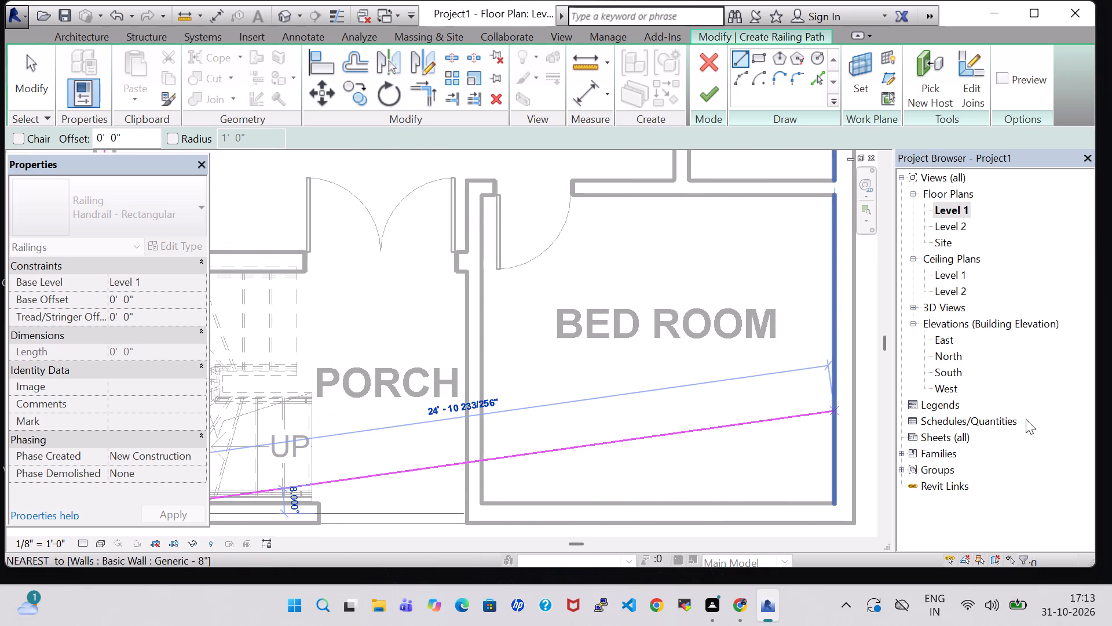
click(847, 512)
click(847, 512)
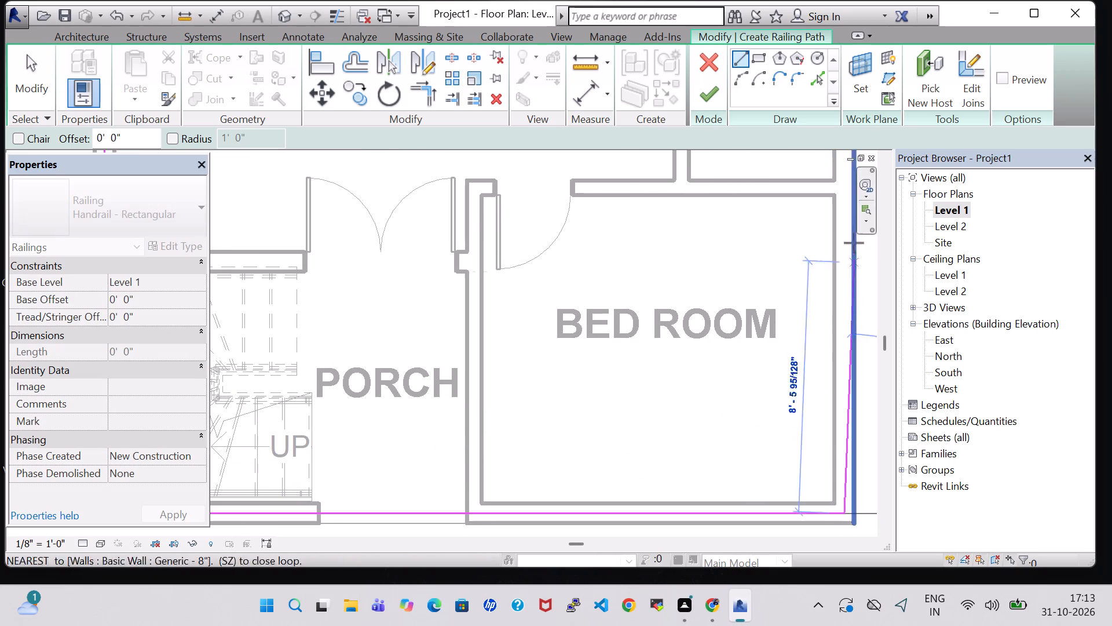
Continue the railing path along the centreline of the east and north exterior walls, closing the loop at the store-room corner.
middle_drag(849, 220, 828, 471)
scroll(828, 471, down, 4)
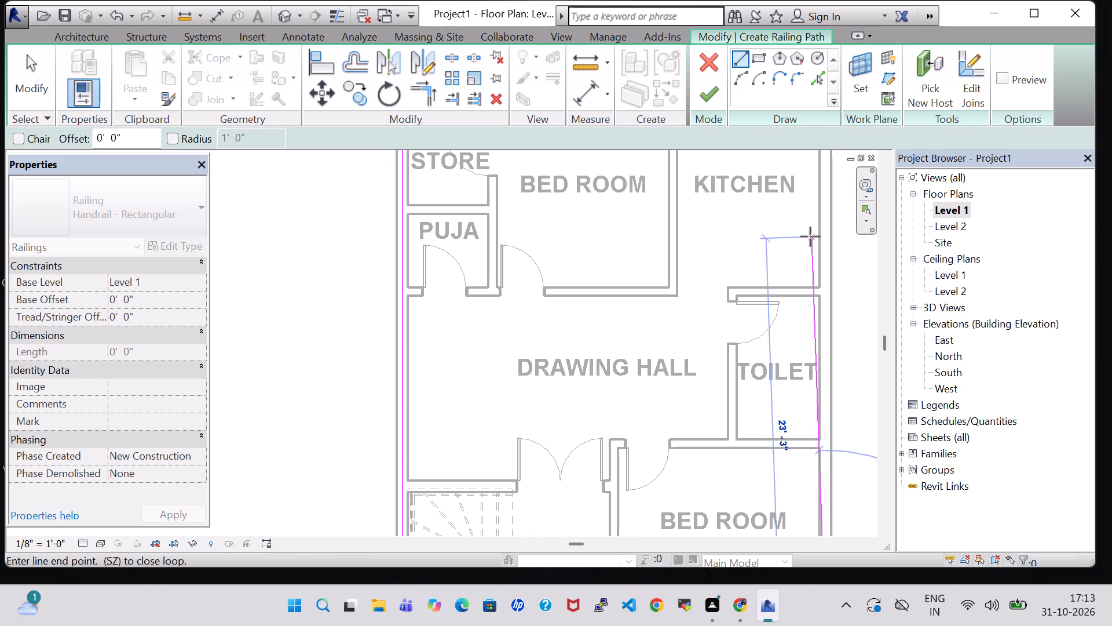
middle_drag(826, 228, 824, 469)
scroll(824, 403, up, 8)
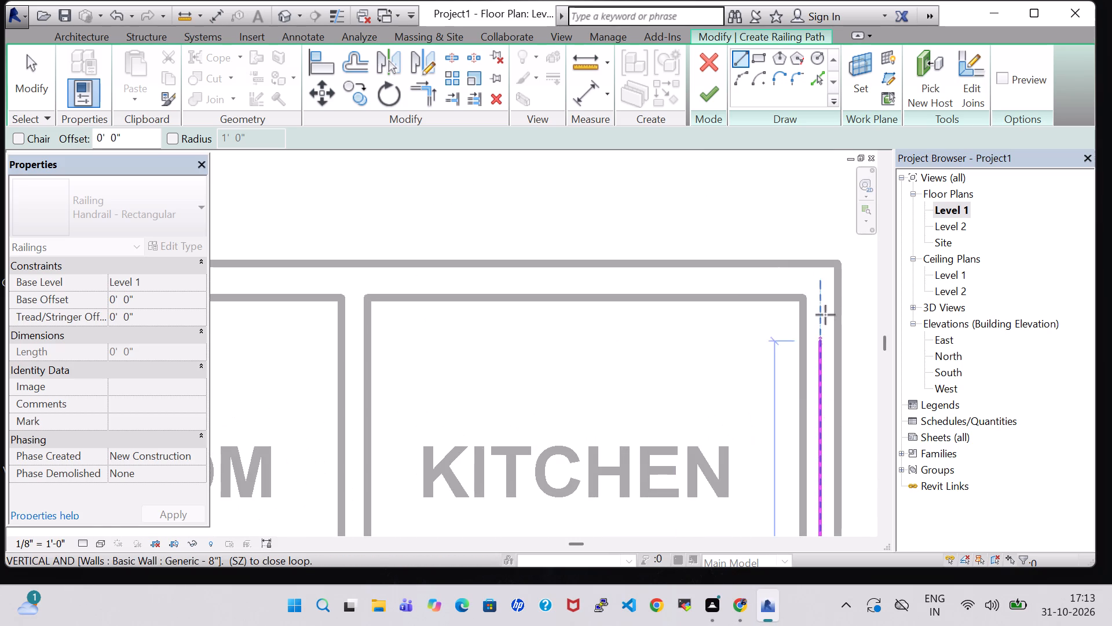
click(822, 279)
click(822, 279)
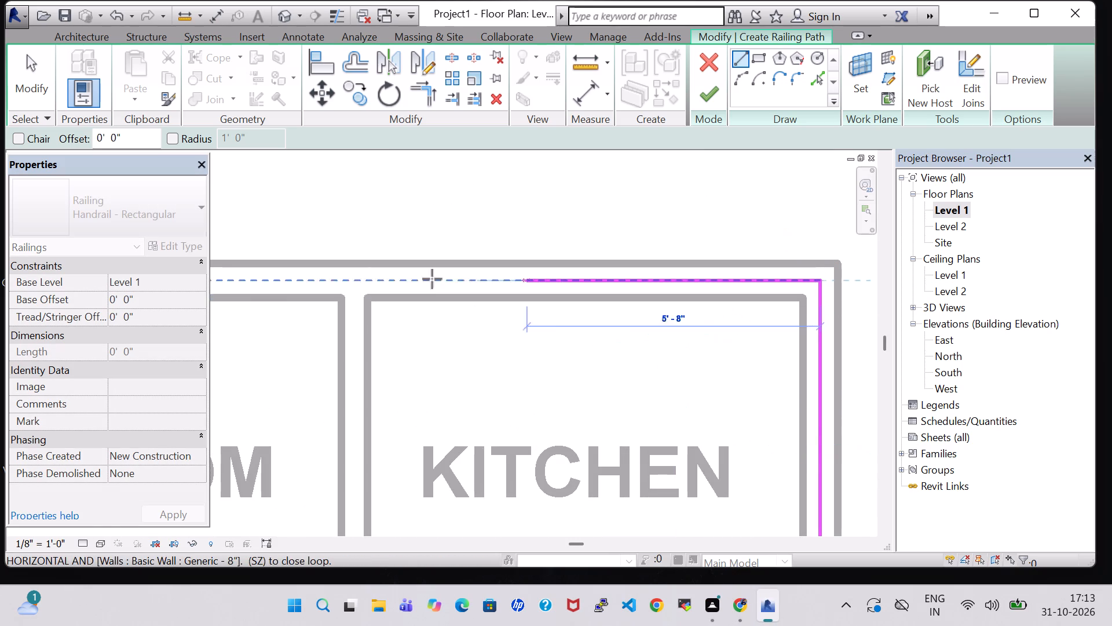
middle_drag(250, 276, 639, 298)
middle_drag(446, 298, 615, 305)
middle_drag(370, 304, 387, 305)
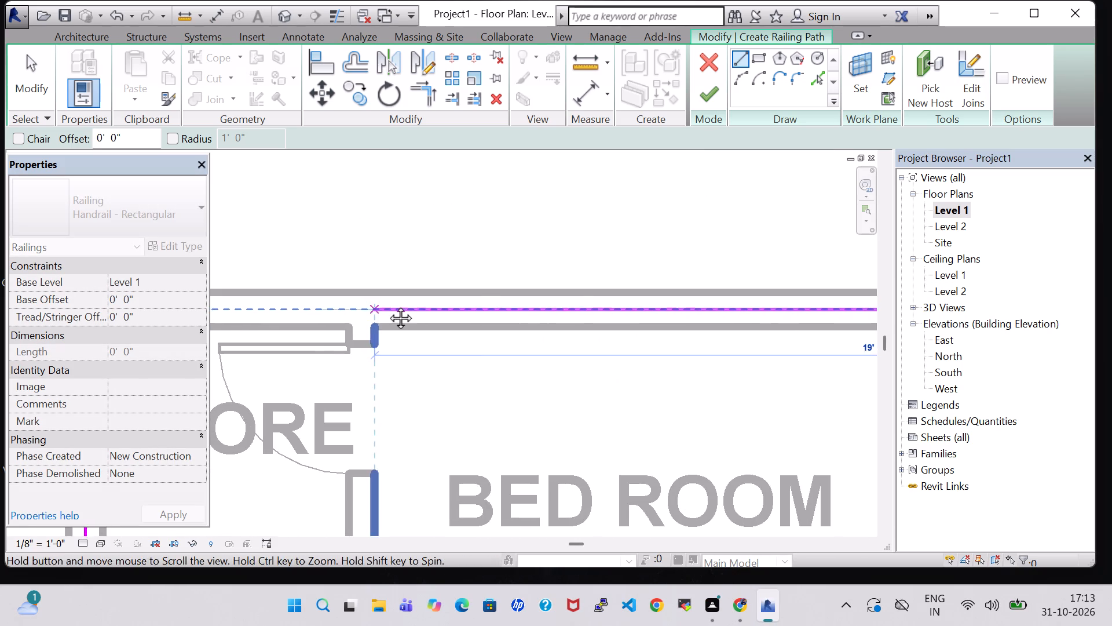
middle_drag(387, 305, 587, 308)
click(305, 310)
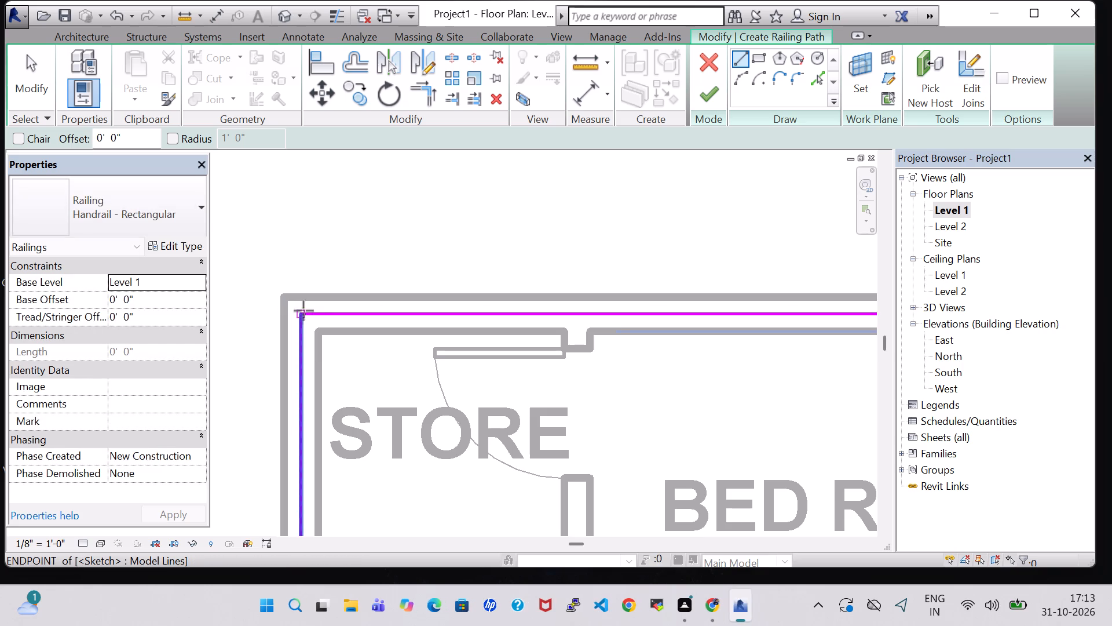
Set the railing's base offset to 11' 9" and finish the railing sketch.
click(118, 302)
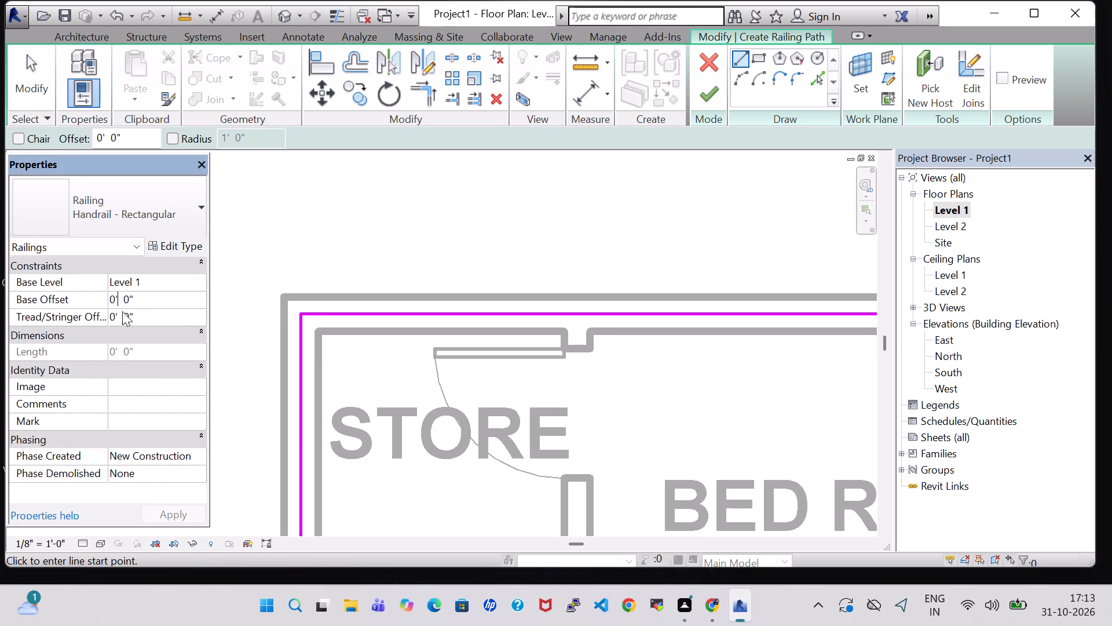
key(Left)
key(BackSpace)
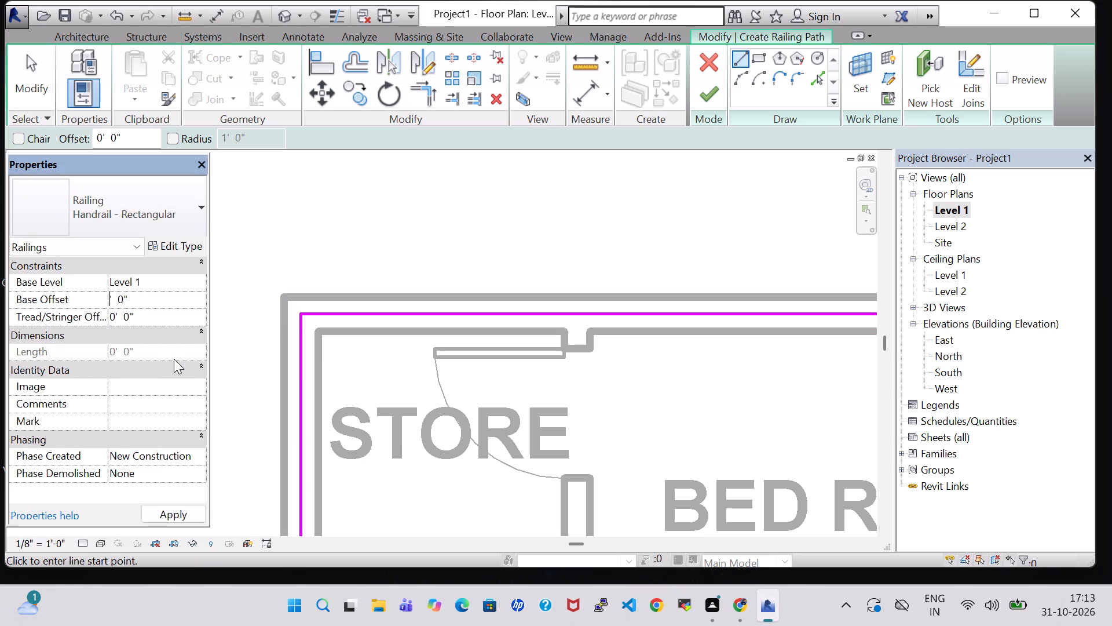
text(11)
key(Right)
key(Right)
key(Right)
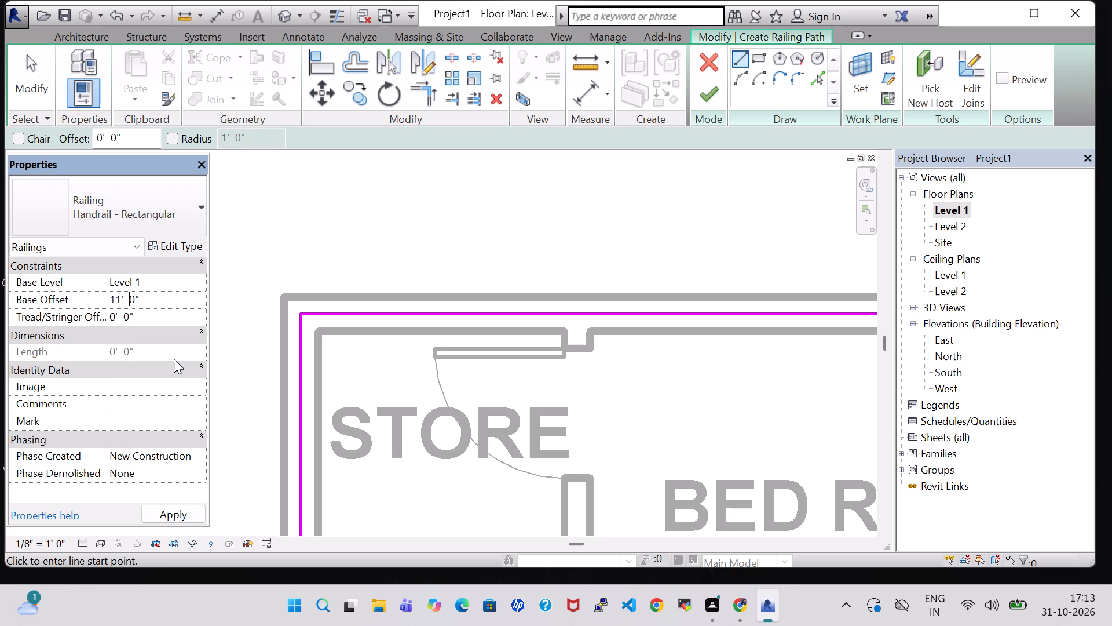
key(Right)
key(BackSpace)
key(9)
key(Return)
click(704, 88)
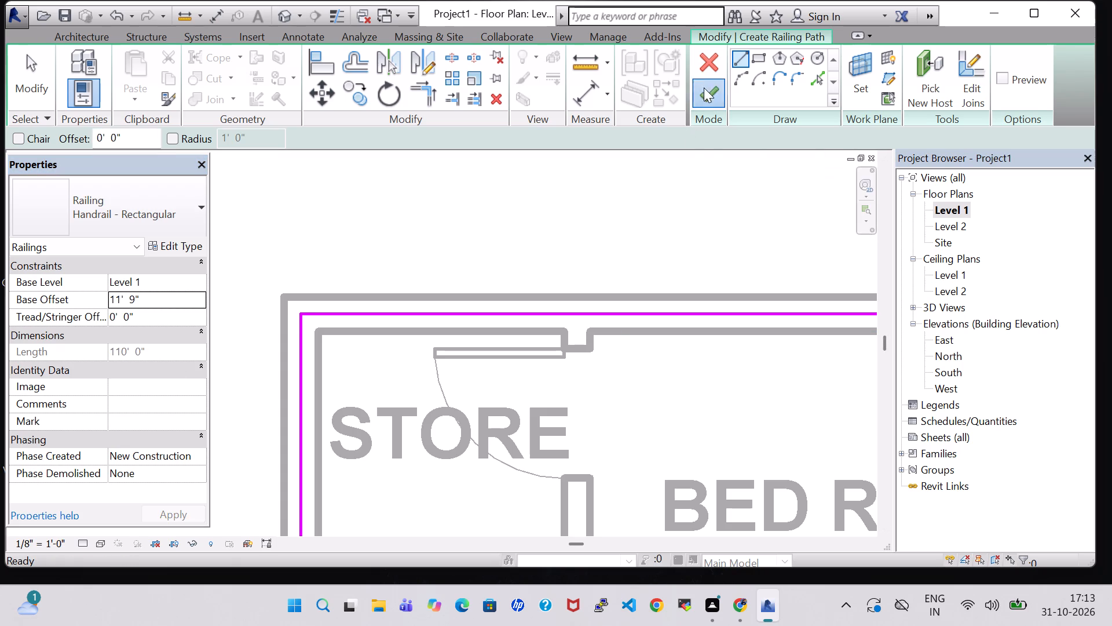
Open the 3D view and change the roof railing's type to Glass Panel - Bottom Fill.
click(284, 13)
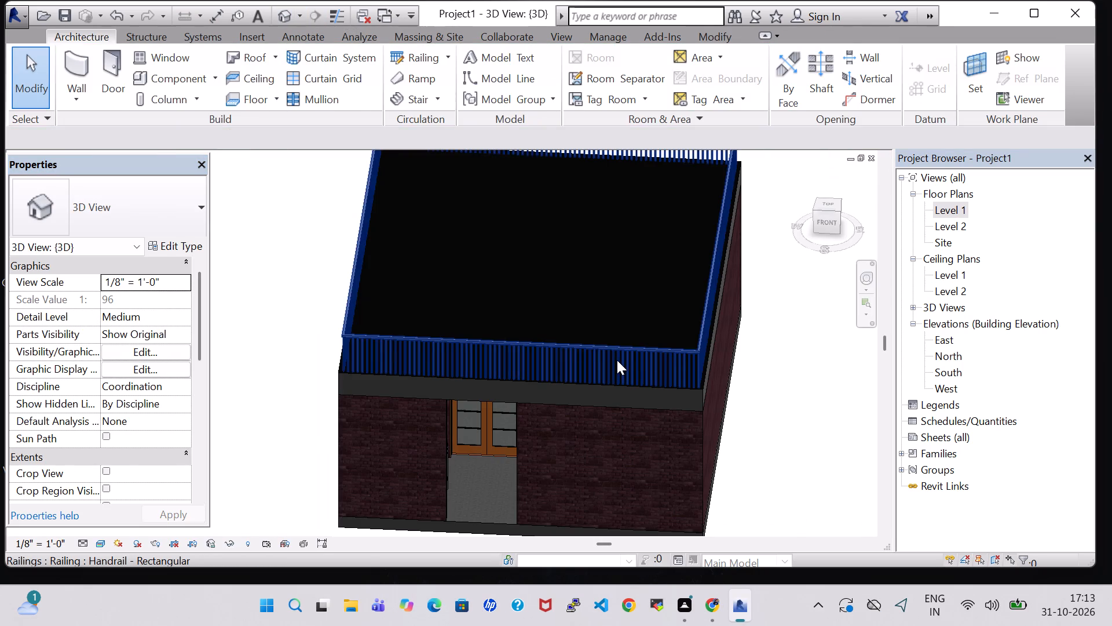
click(617, 360)
click(76, 210)
click(197, 292)
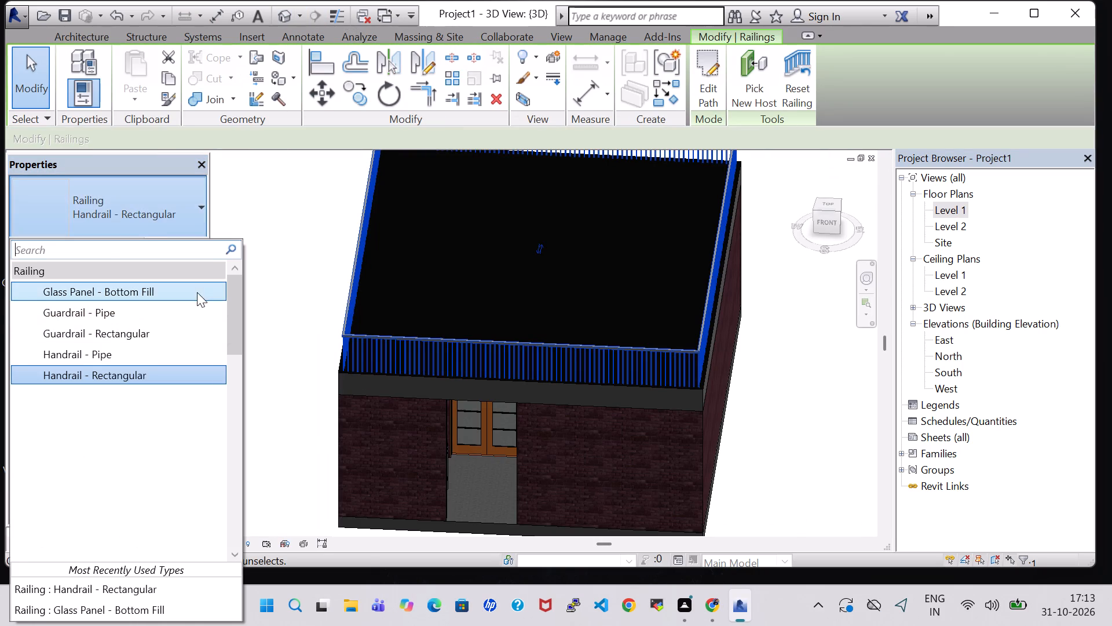
click(810, 435)
Inspect the roof railing and the front of the house in 3D from several angles.
shift+middle_drag(800, 438, 803, 427)
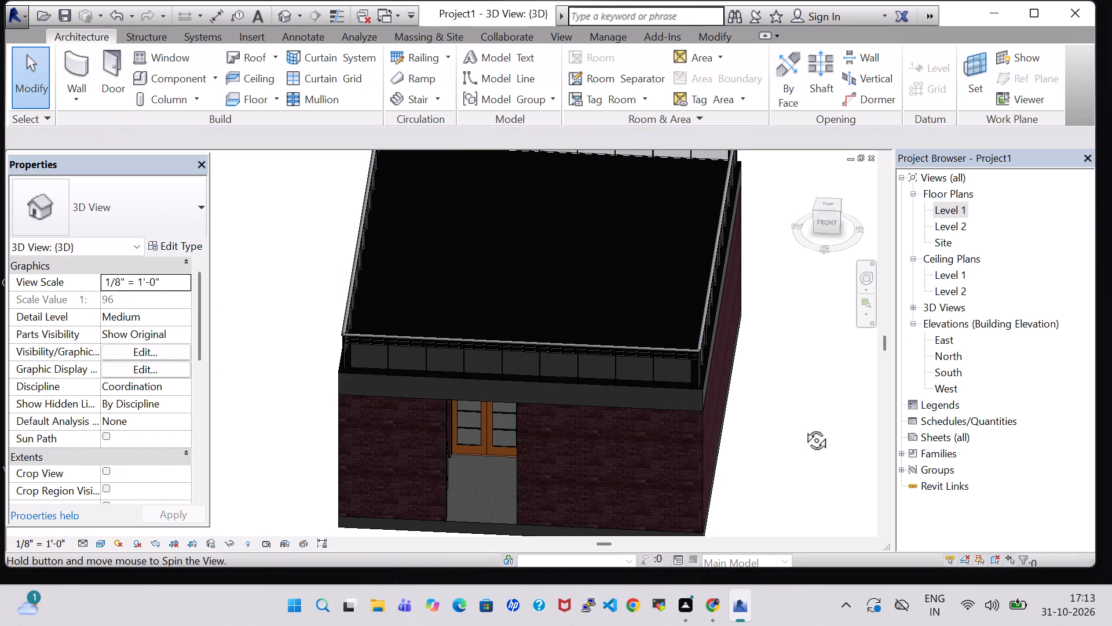
shift+middle_drag(803, 427, 822, 327)
shift+middle_drag(822, 327, 792, 338)
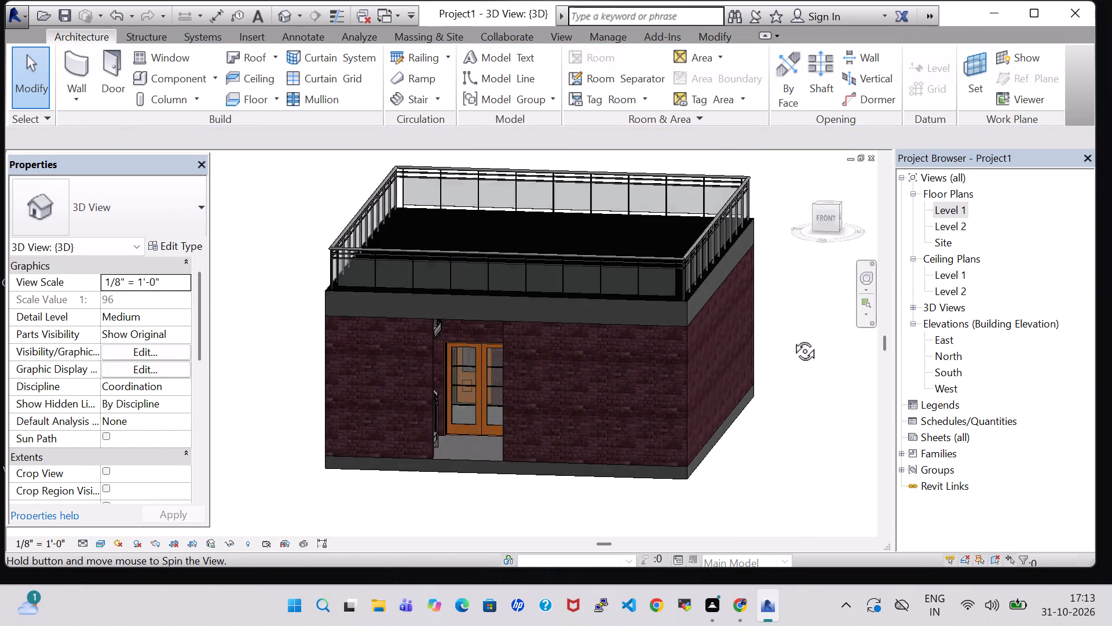
shift+middle_drag(792, 338, 814, 326)
scroll(813, 327, up, 1)
middle_click(802, 336)
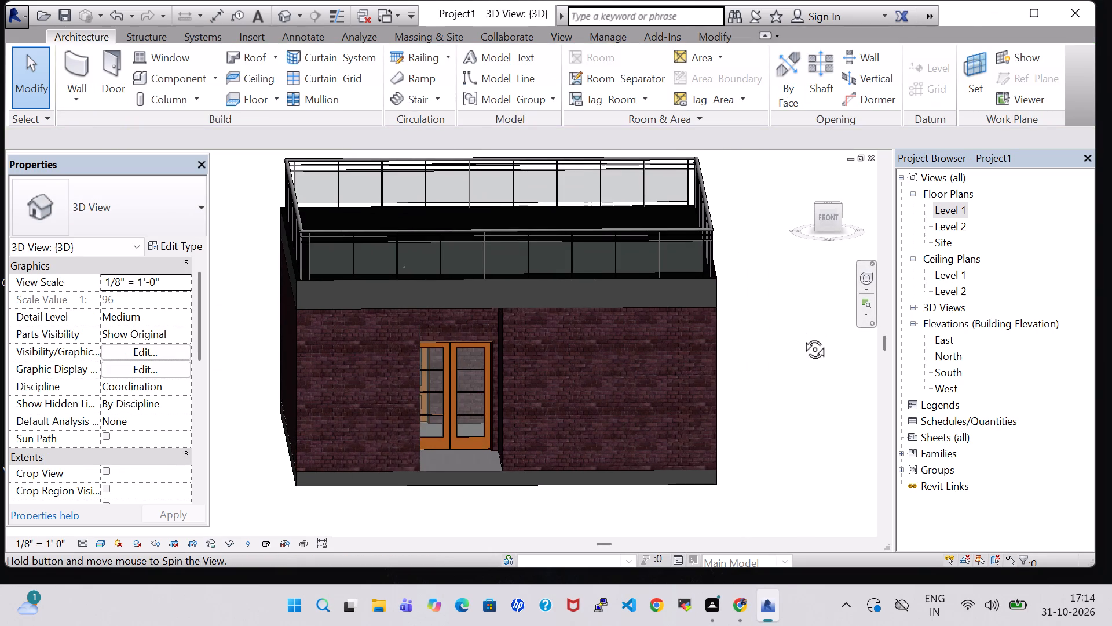
middle_drag(798, 337, 804, 369)
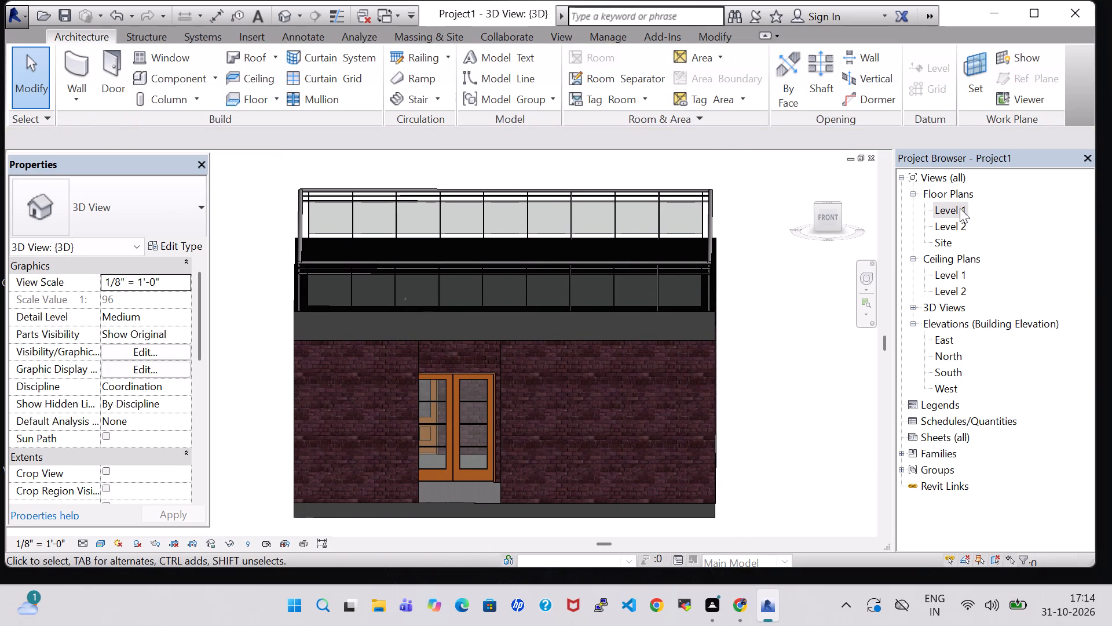
Return to the Level 1 floor plan and examine the layout from the upper rooms to the porch and staircase.
double_click(957, 199)
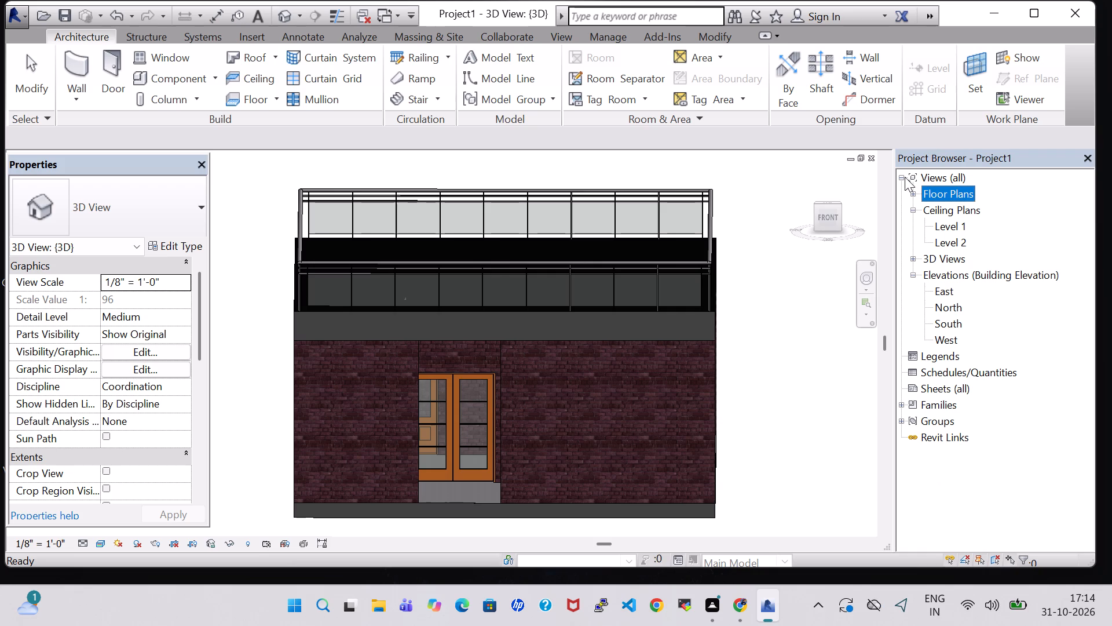
click(913, 194)
double_click(950, 216)
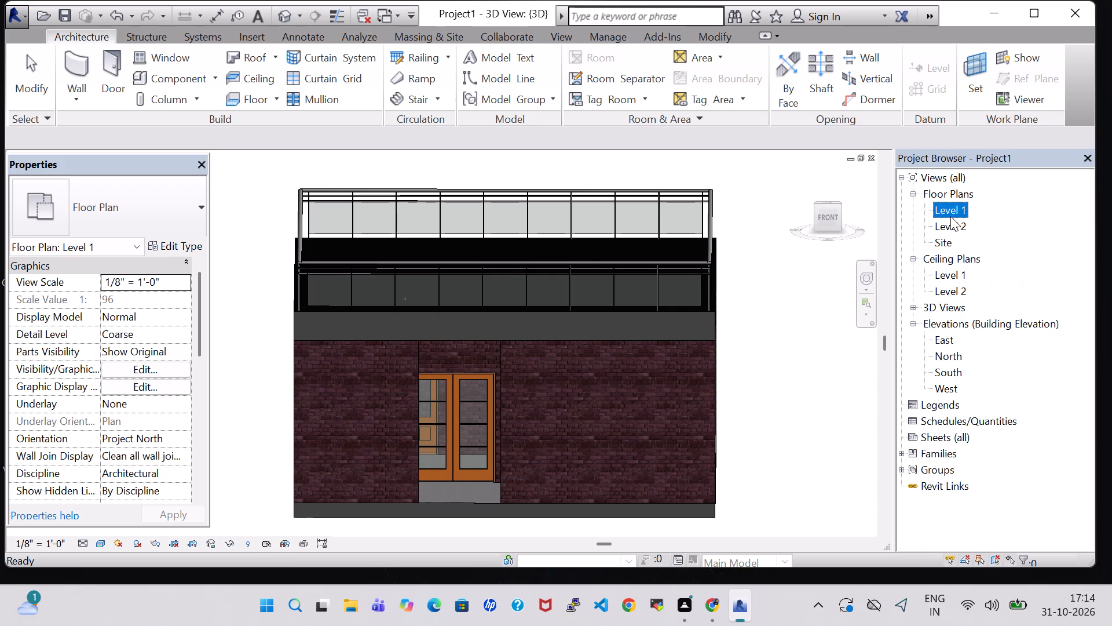
scroll(432, 409, down, 4)
scroll(670, 504, down, 1)
middle_drag(670, 504, 586, 314)
scroll(586, 314, down, 1)
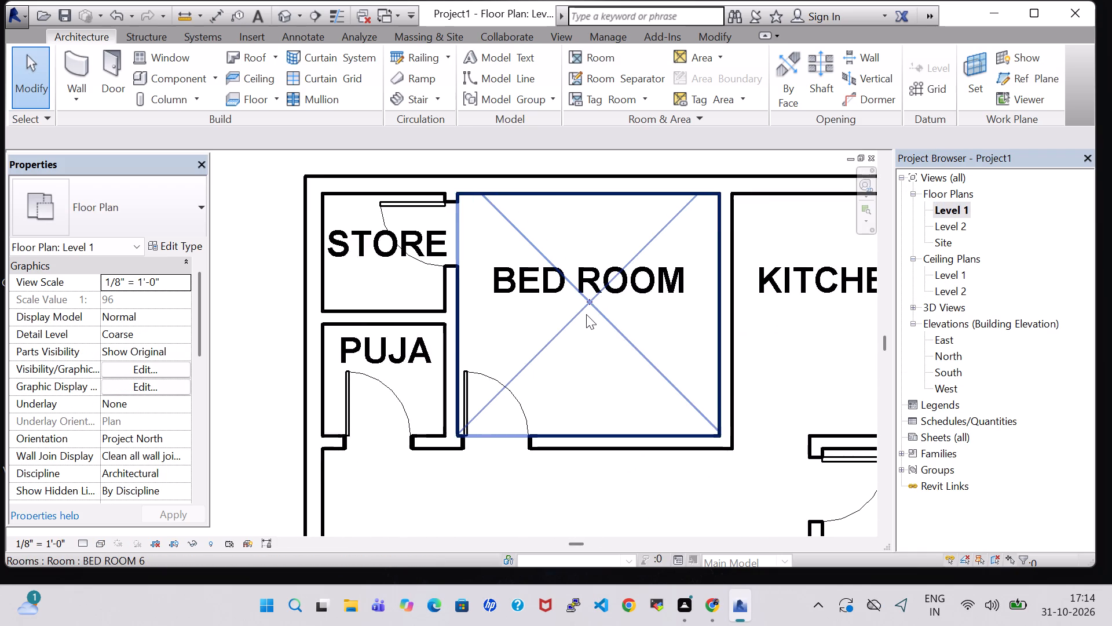
scroll(586, 315, down, 2)
middle_drag(616, 431, 586, 289)
double_click(945, 212)
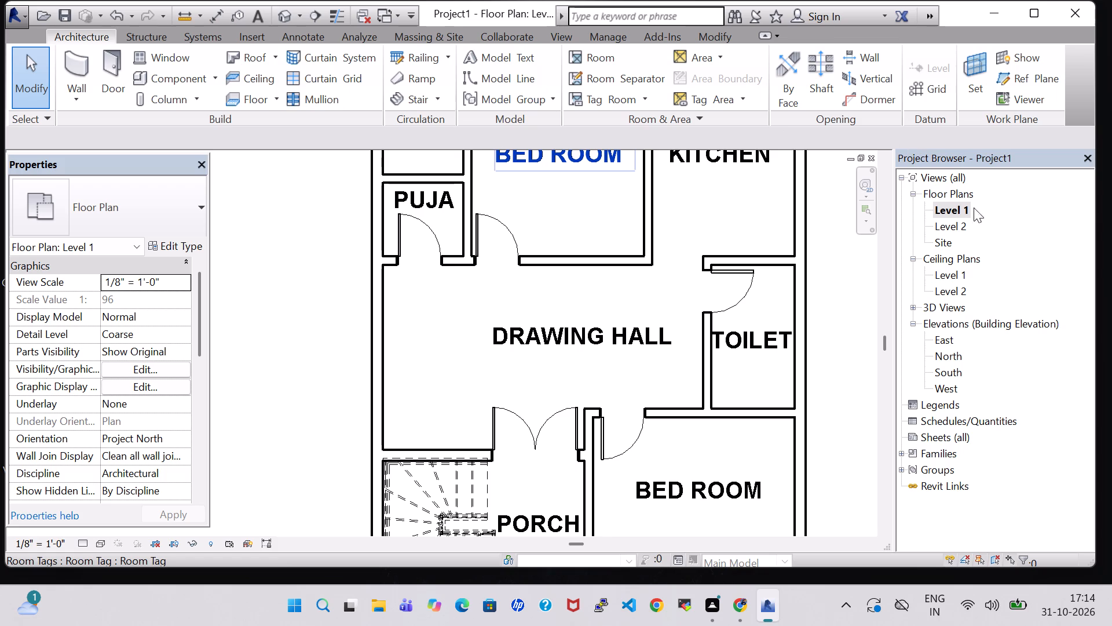
double_click(963, 208)
Open the flat roof's footprint for editing from the 3D view and show it on the Level 1 floor plan.
click(287, 15)
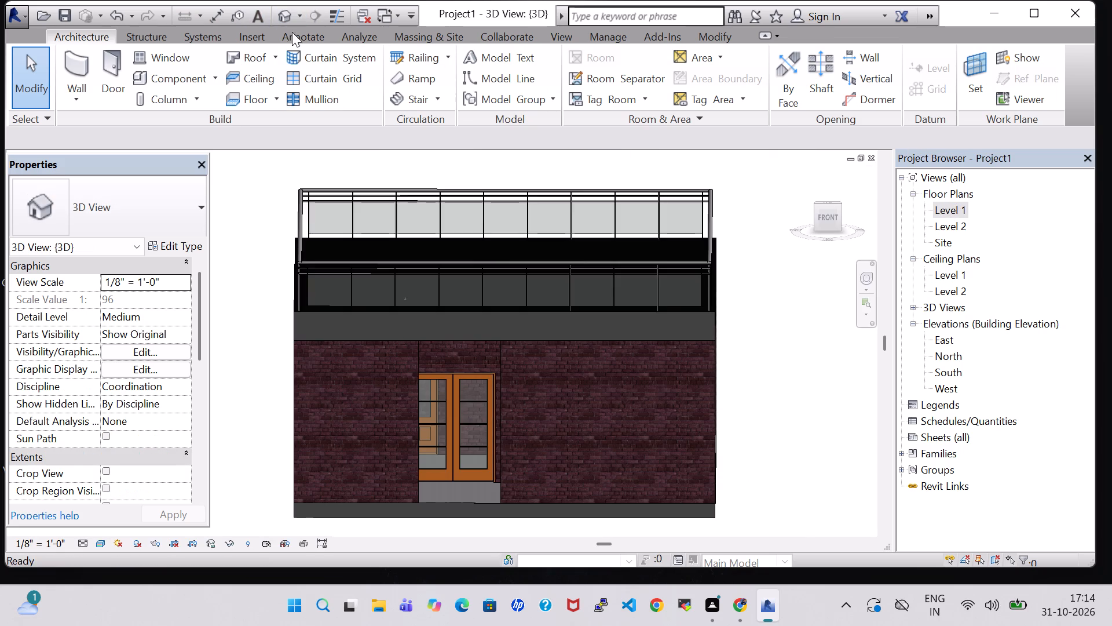
double_click(427, 326)
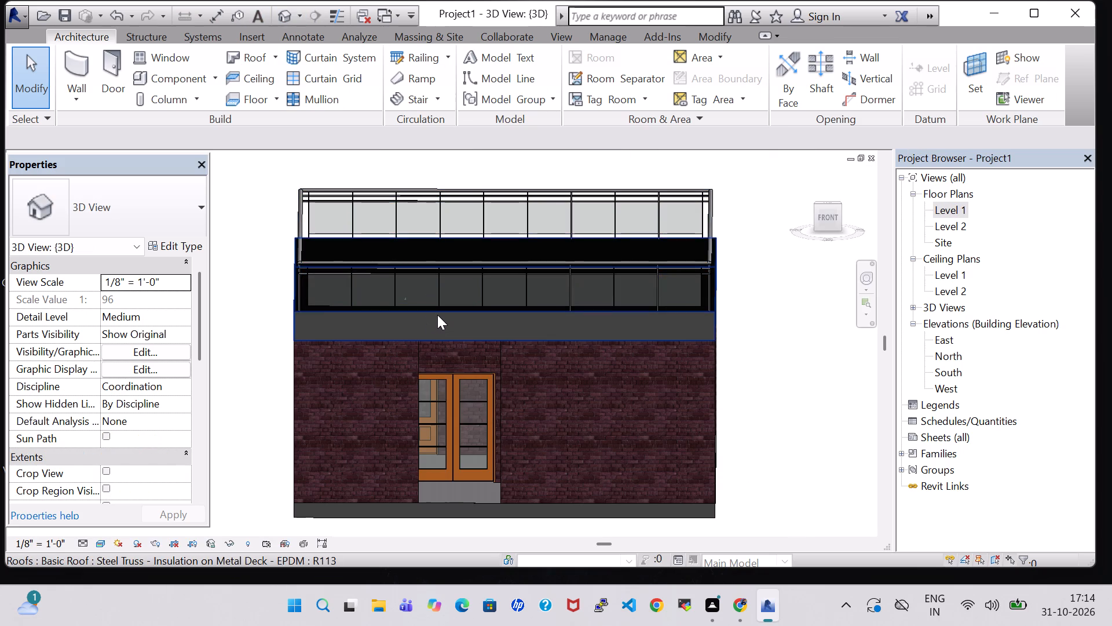
double_click(437, 311)
double_click(958, 206)
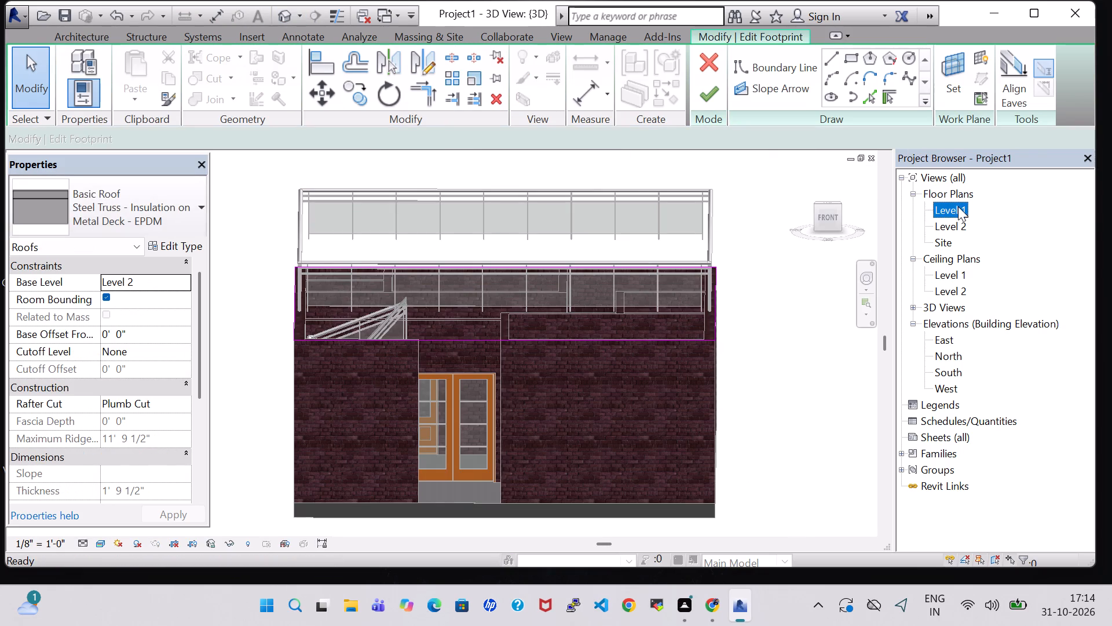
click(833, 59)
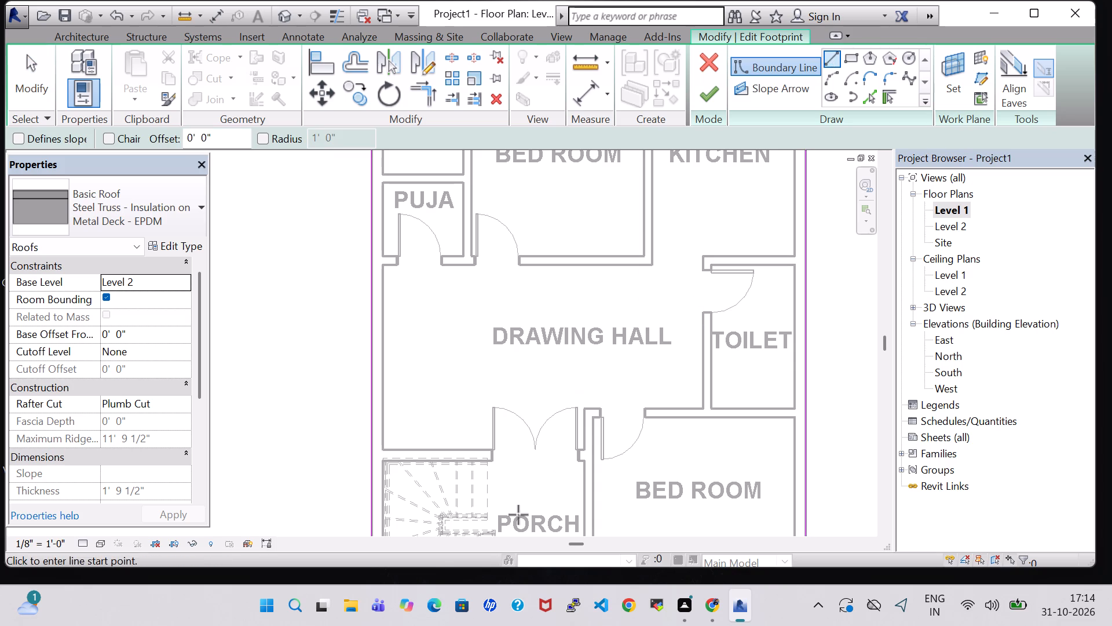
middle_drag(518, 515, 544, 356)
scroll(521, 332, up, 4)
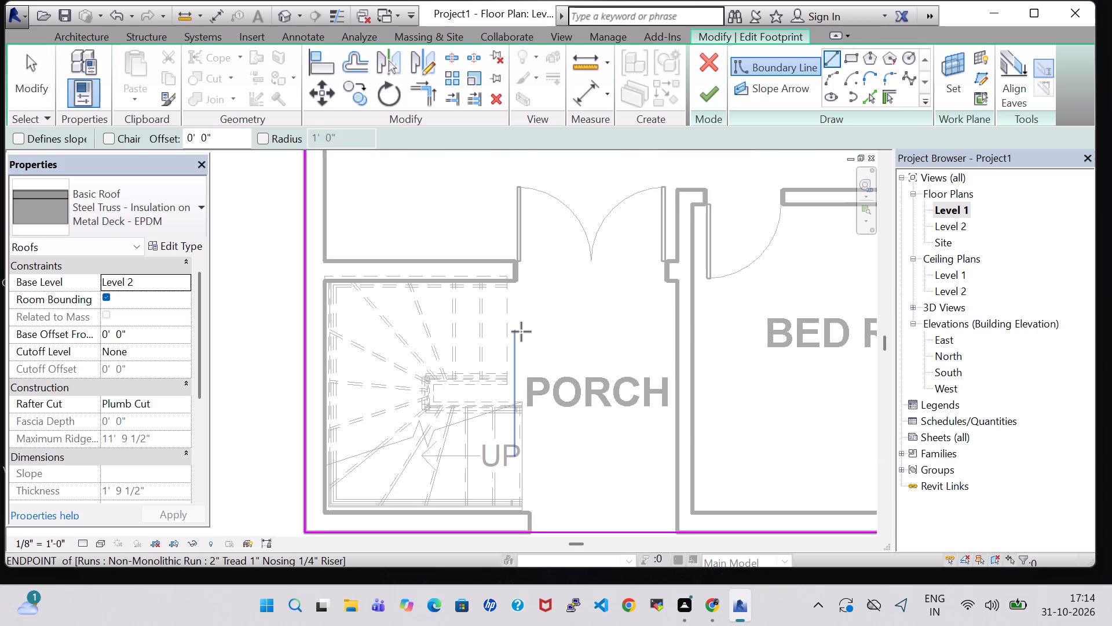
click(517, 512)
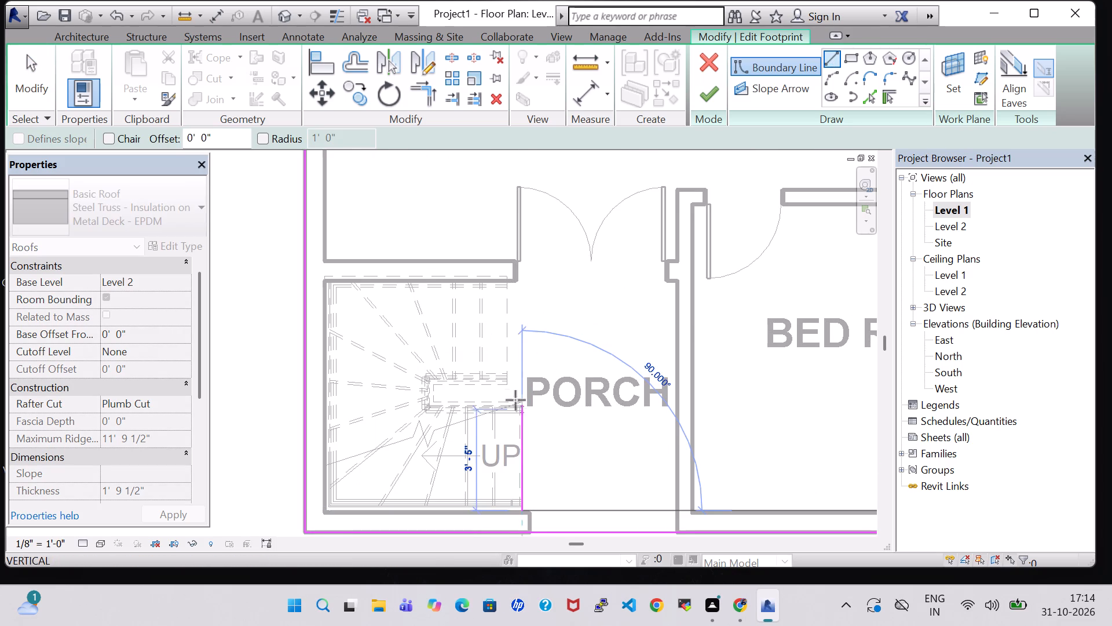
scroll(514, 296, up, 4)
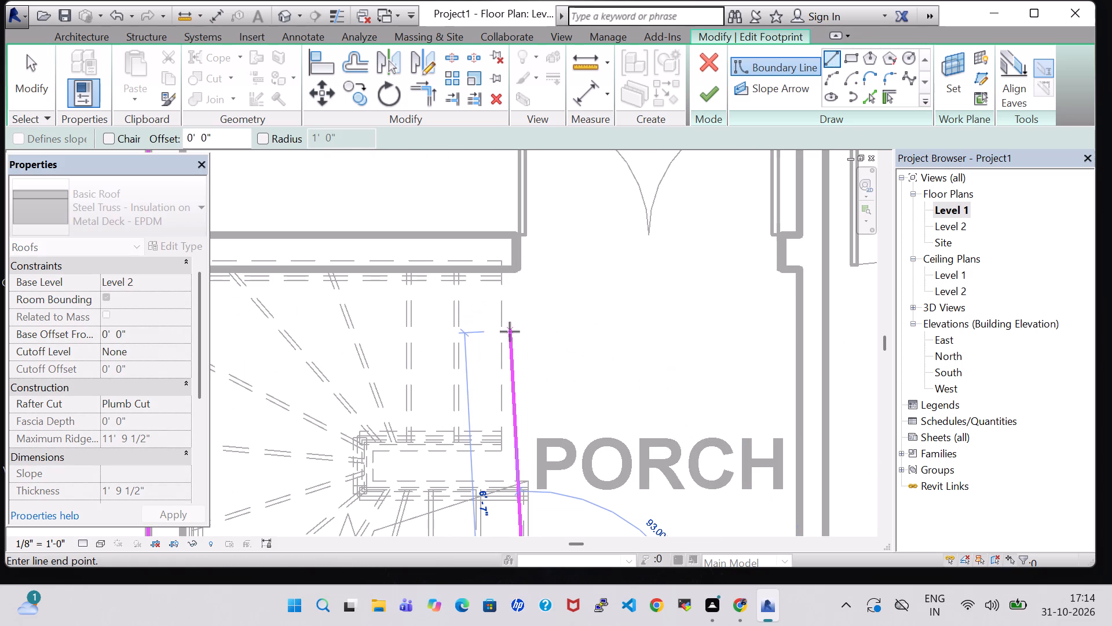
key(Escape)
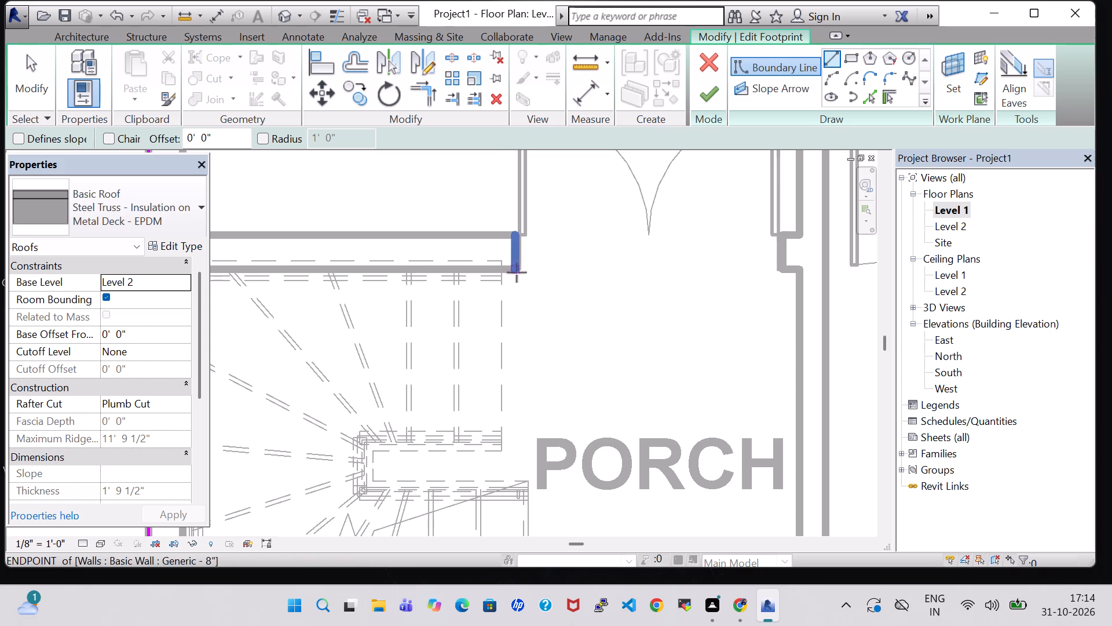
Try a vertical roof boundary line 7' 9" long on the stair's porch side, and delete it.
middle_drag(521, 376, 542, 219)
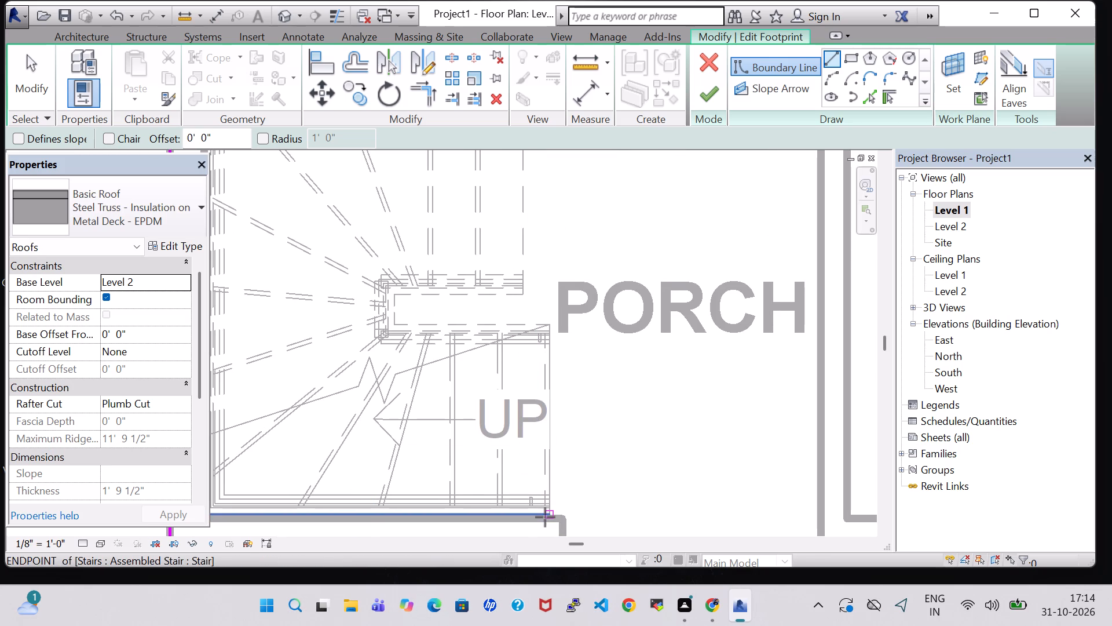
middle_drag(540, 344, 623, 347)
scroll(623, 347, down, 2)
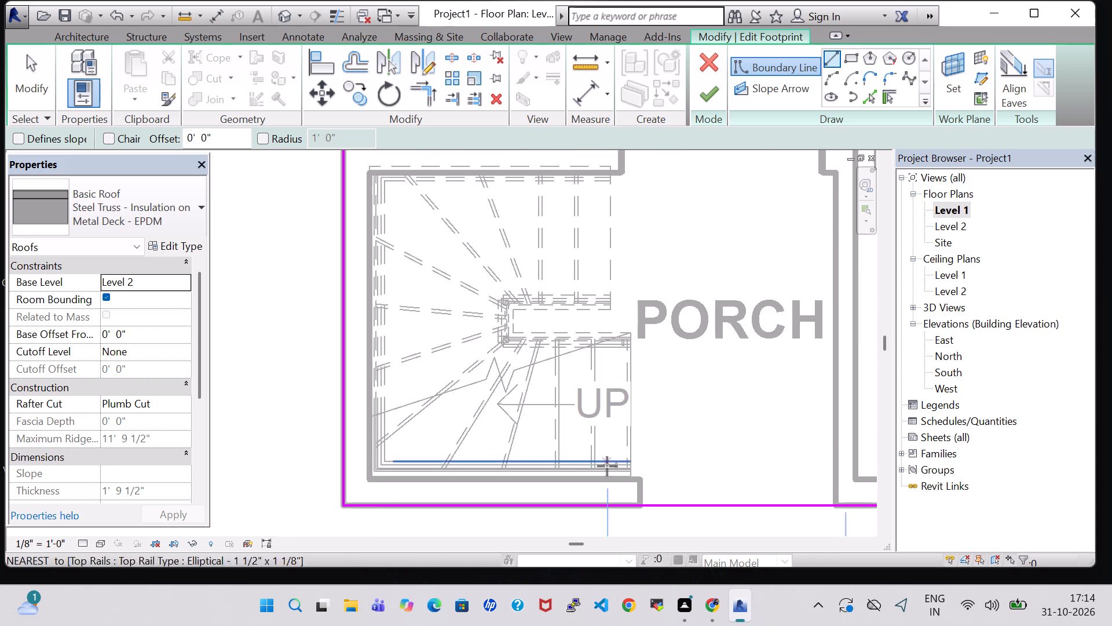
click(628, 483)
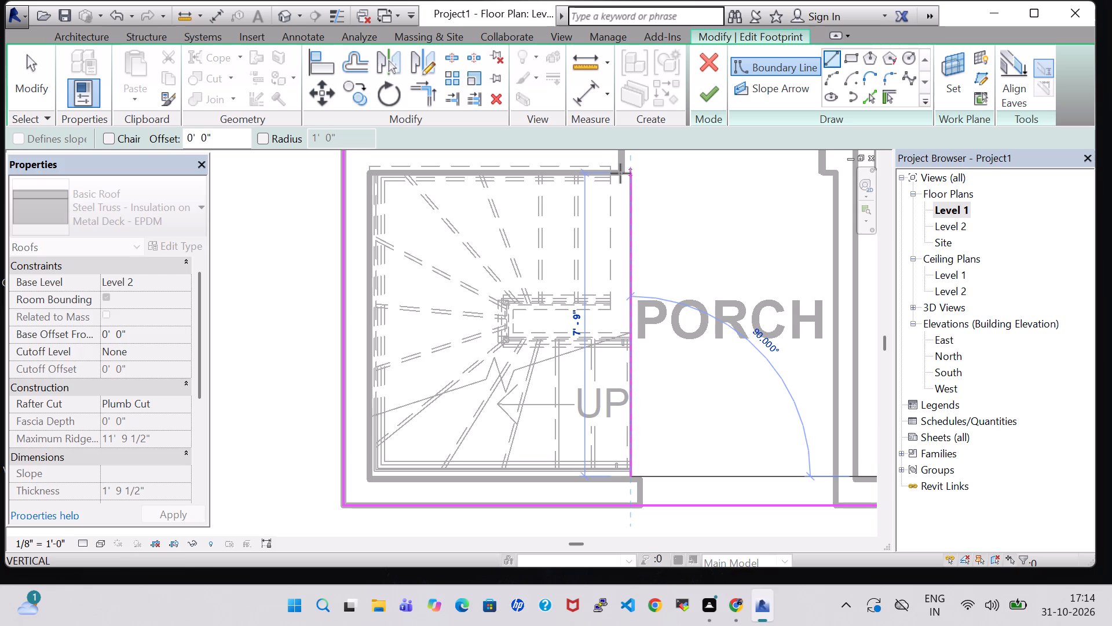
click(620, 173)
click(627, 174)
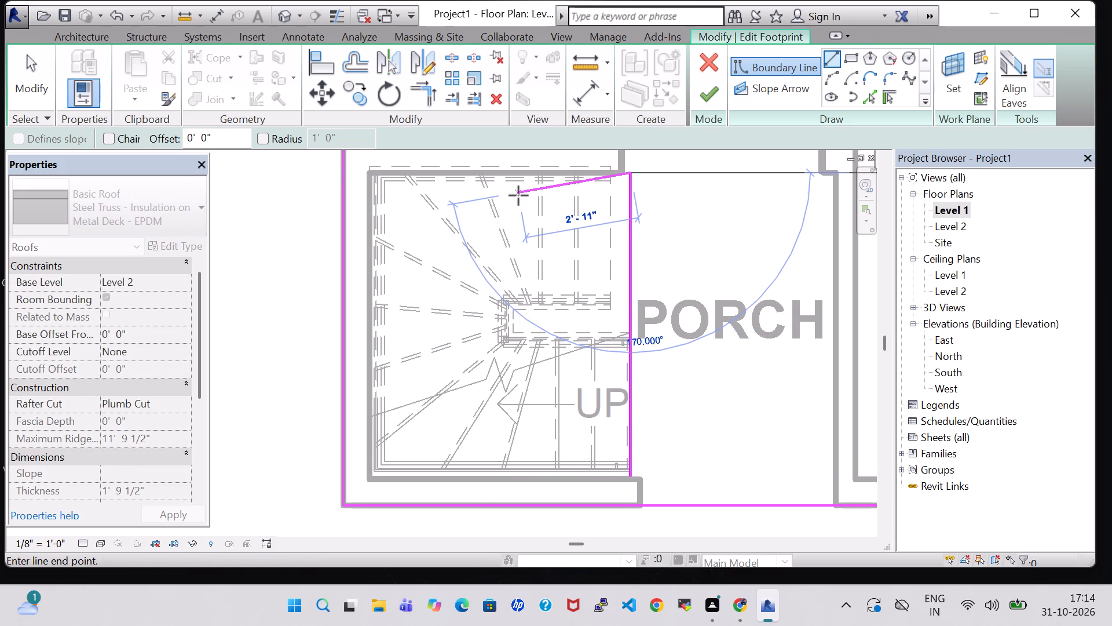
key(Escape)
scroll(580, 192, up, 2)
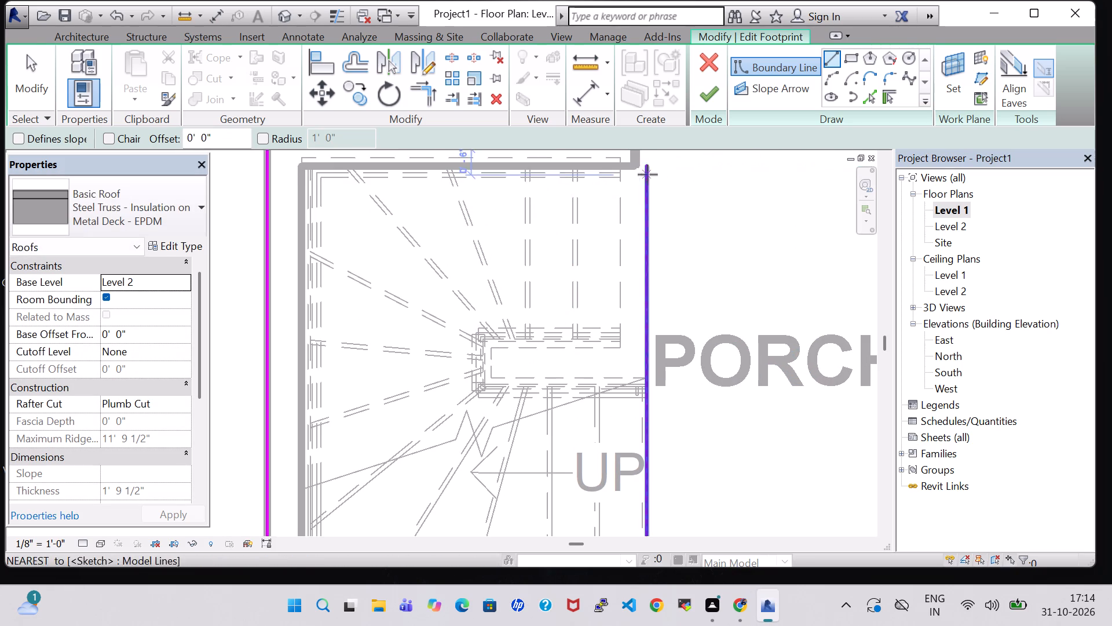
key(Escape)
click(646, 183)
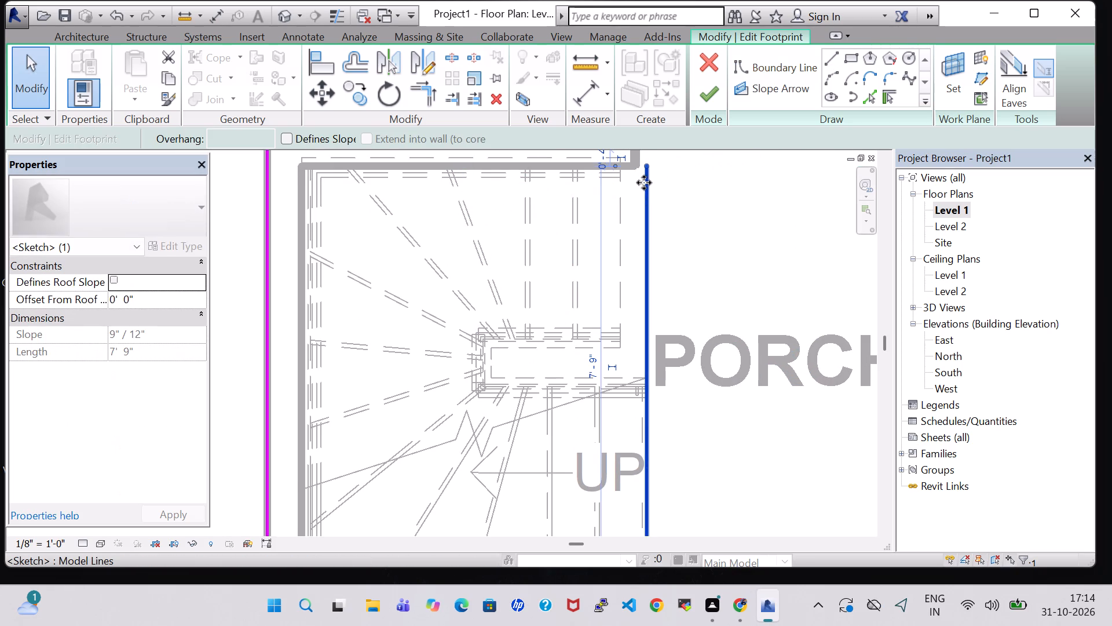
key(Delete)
Draw a horizontal roof boundary line about 6' 7" long along the front wall's inner face, from the stair's outer corner to the porch edge.
click(828, 59)
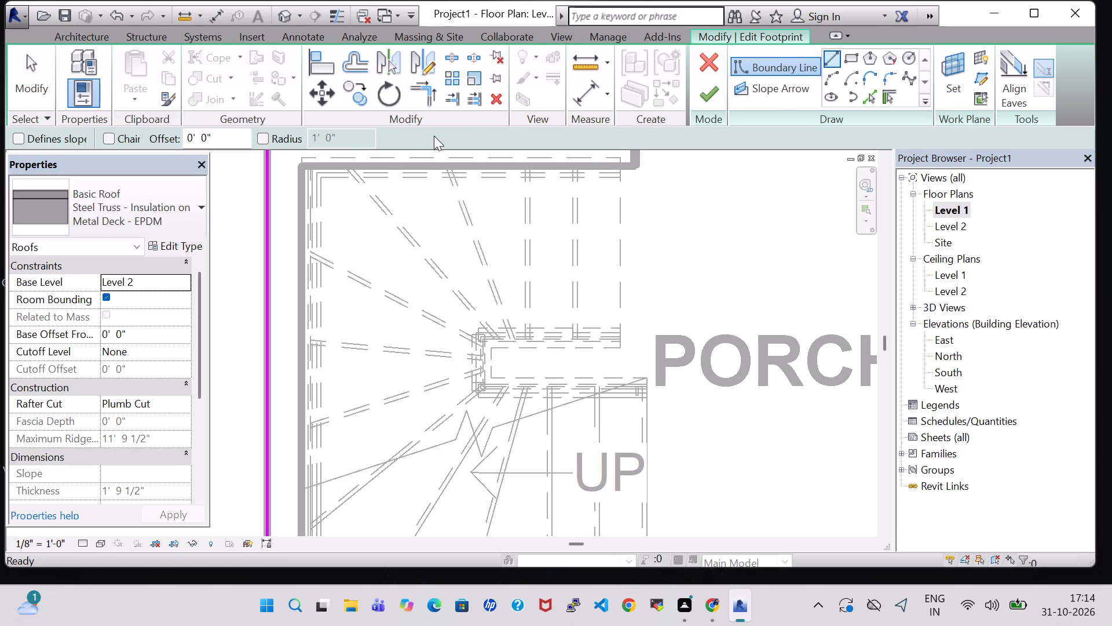
scroll(325, 203, down, 4)
scroll(312, 373, up, 4)
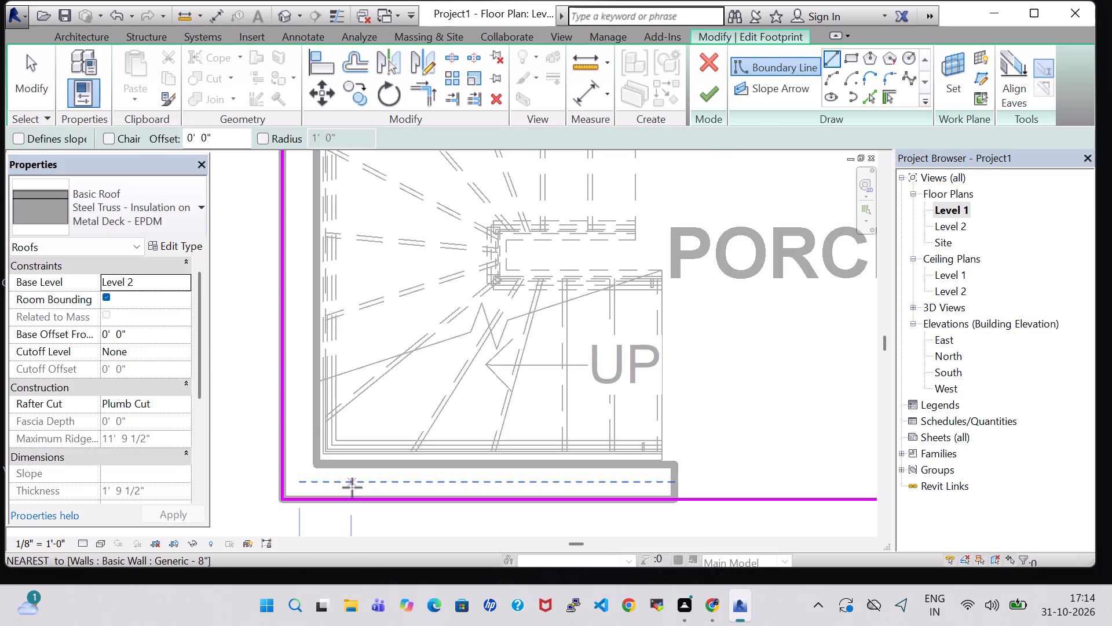
scroll(325, 452, up, 5)
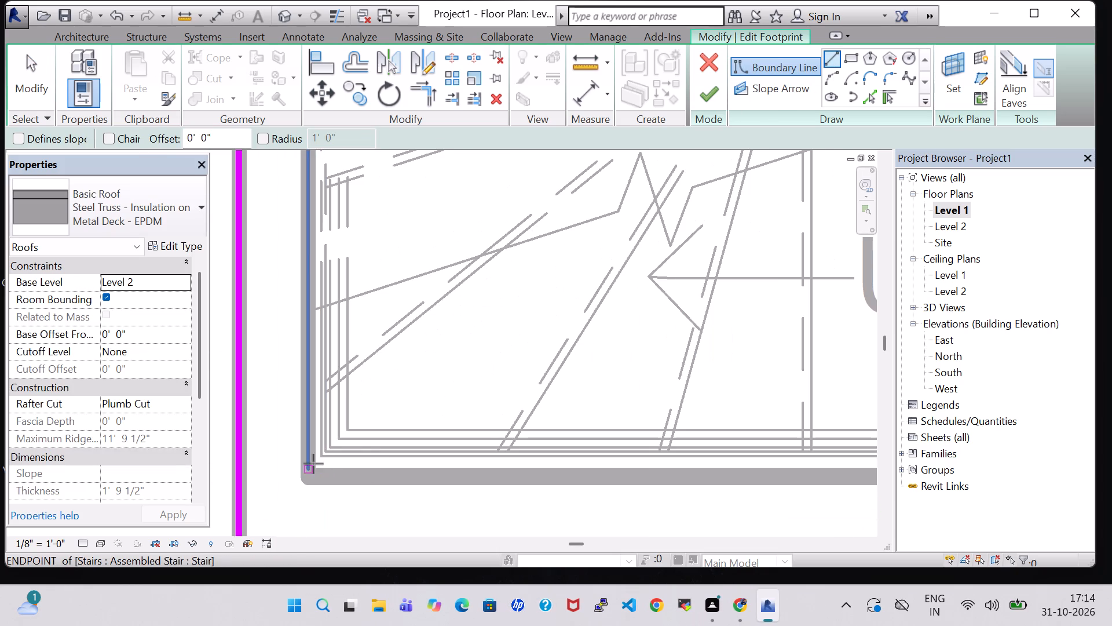
scroll(315, 464, up, 6)
click(322, 466)
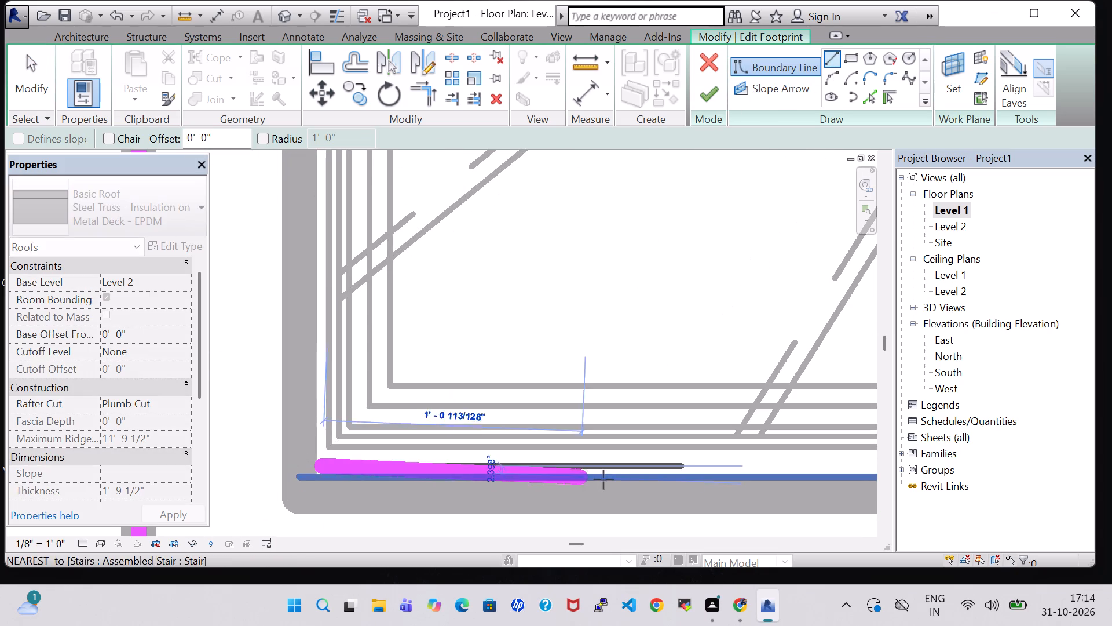
middle_drag(796, 469, 477, 469)
scroll(474, 469, down, 2)
middle_drag(747, 458, 487, 458)
scroll(486, 458, down, 2)
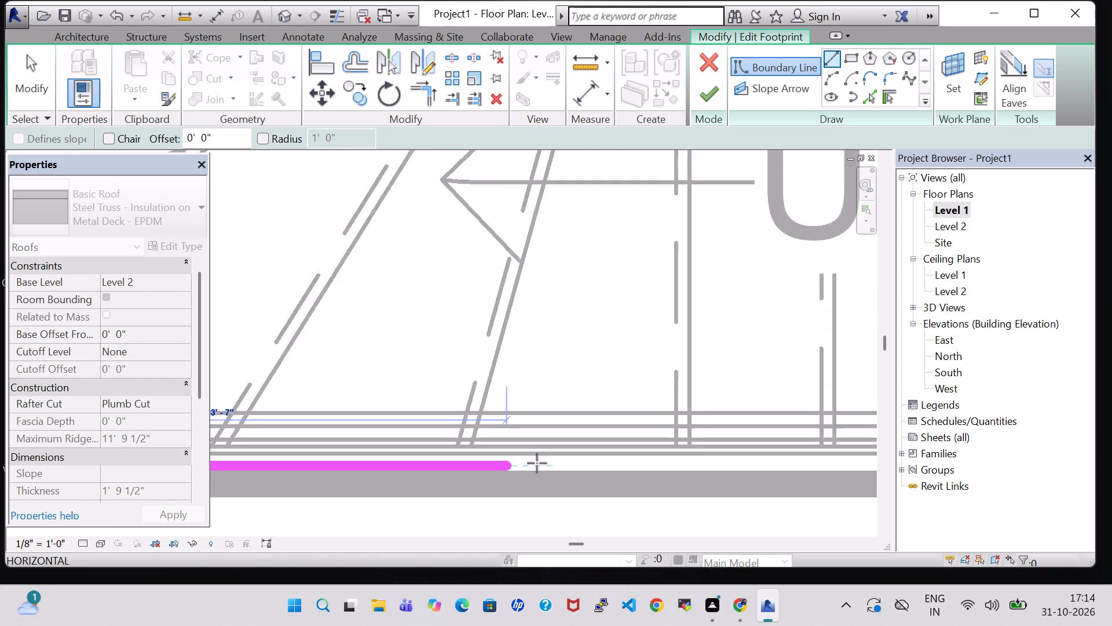
middle_drag(727, 463, 489, 443)
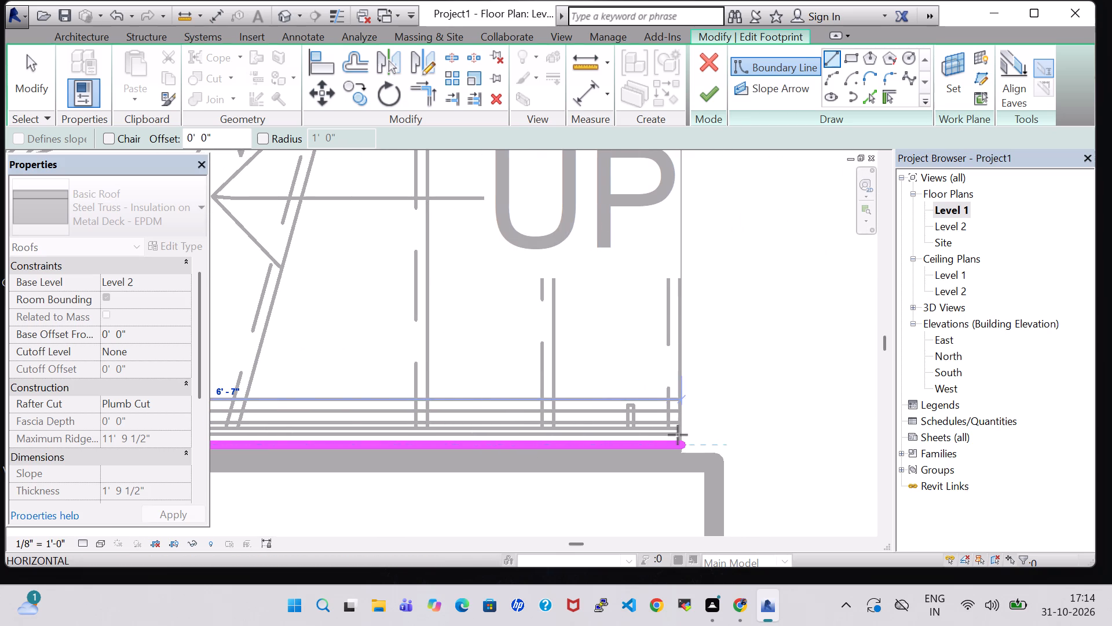
click(678, 435)
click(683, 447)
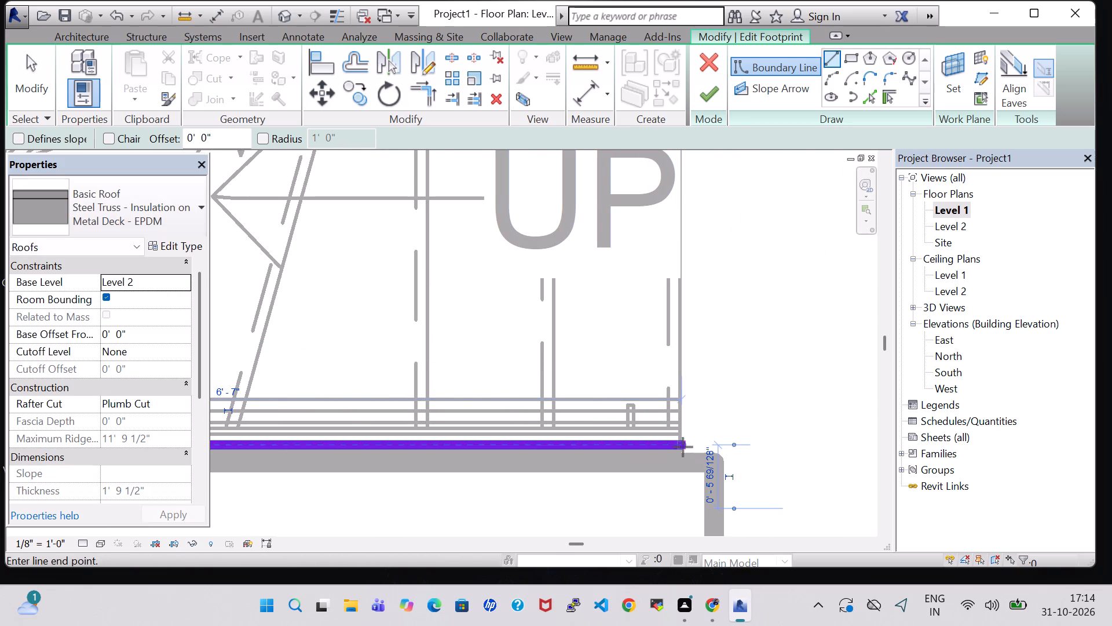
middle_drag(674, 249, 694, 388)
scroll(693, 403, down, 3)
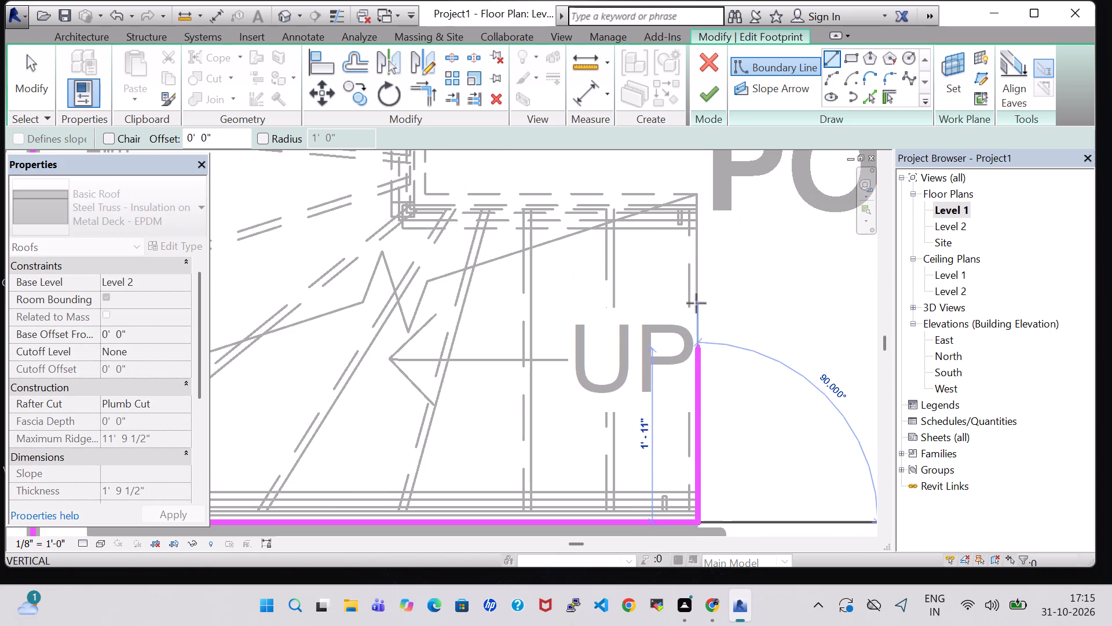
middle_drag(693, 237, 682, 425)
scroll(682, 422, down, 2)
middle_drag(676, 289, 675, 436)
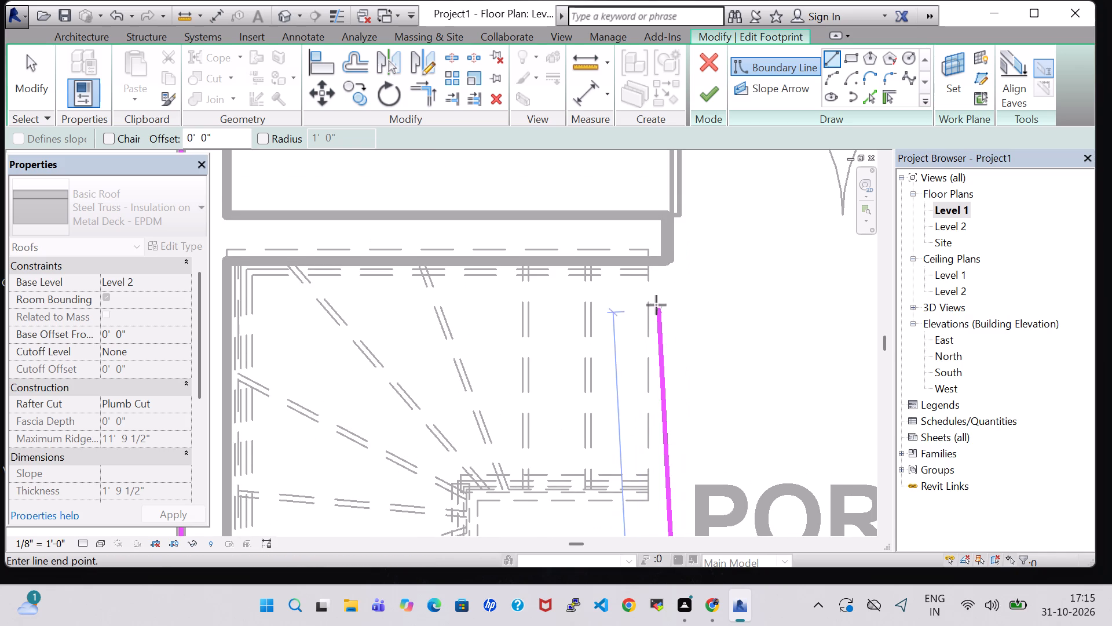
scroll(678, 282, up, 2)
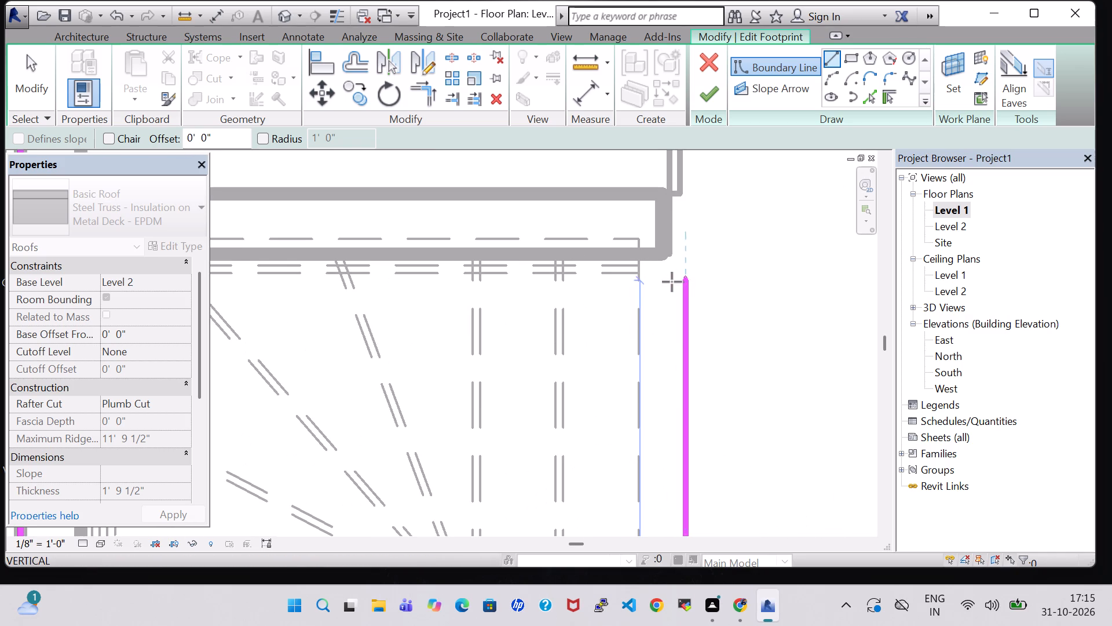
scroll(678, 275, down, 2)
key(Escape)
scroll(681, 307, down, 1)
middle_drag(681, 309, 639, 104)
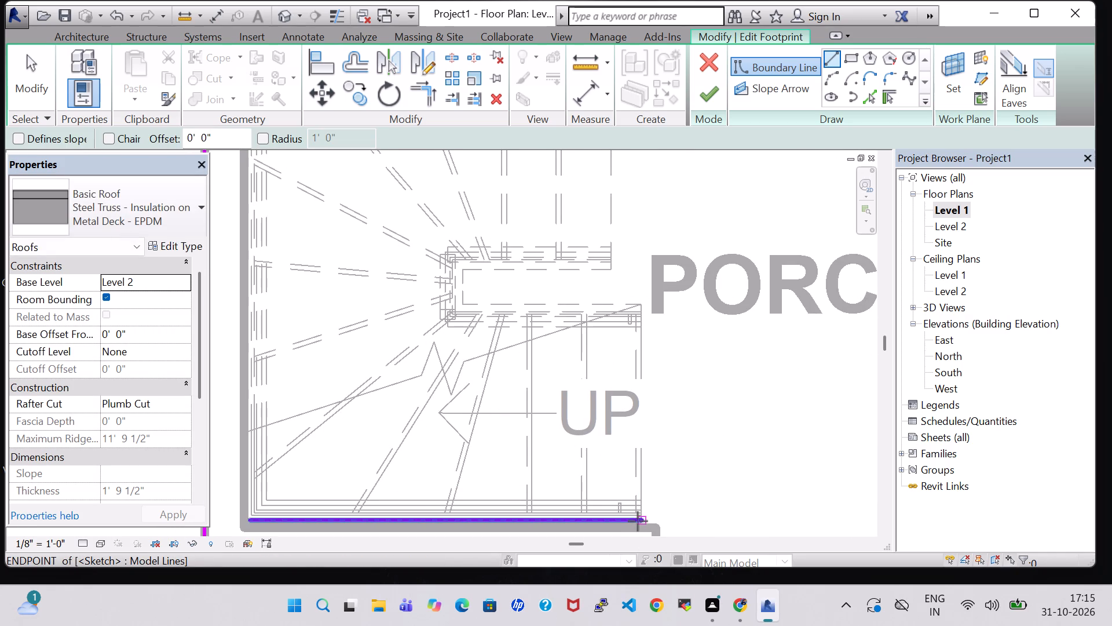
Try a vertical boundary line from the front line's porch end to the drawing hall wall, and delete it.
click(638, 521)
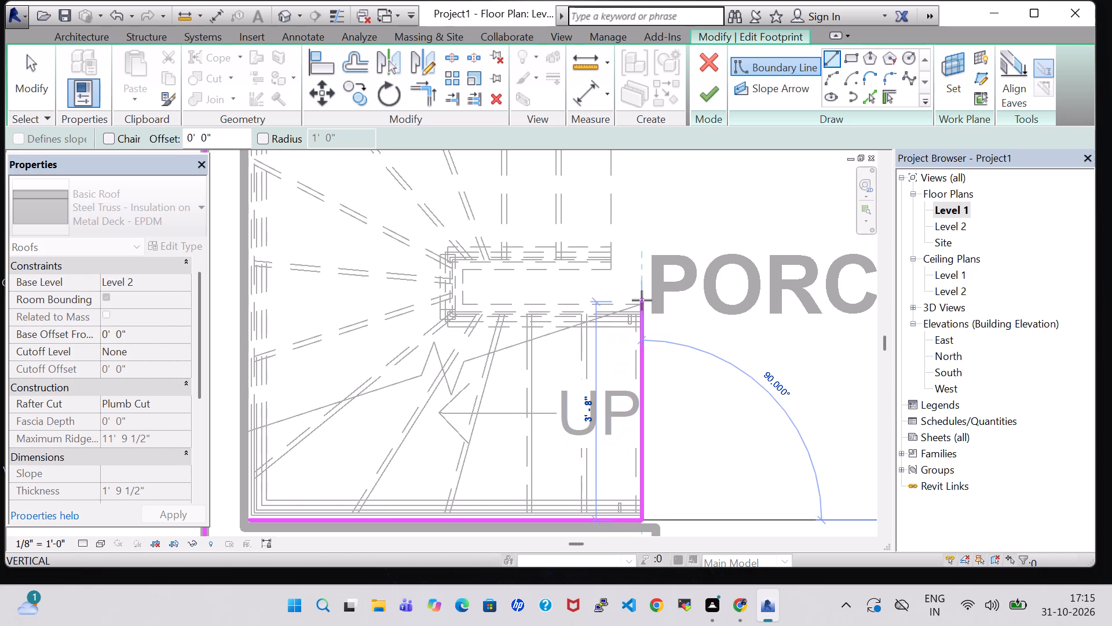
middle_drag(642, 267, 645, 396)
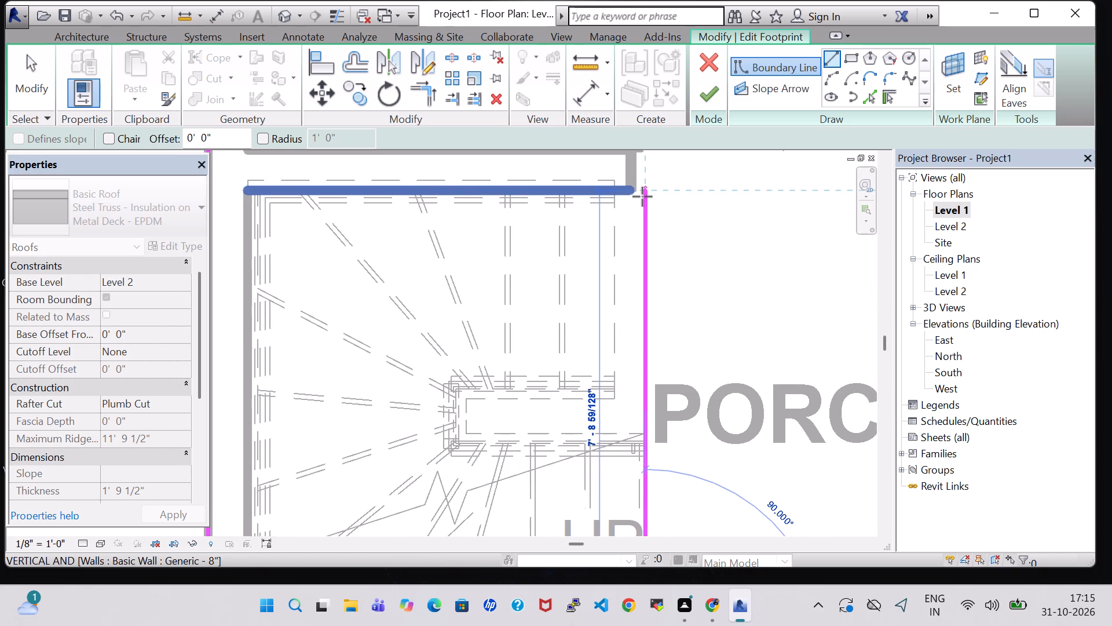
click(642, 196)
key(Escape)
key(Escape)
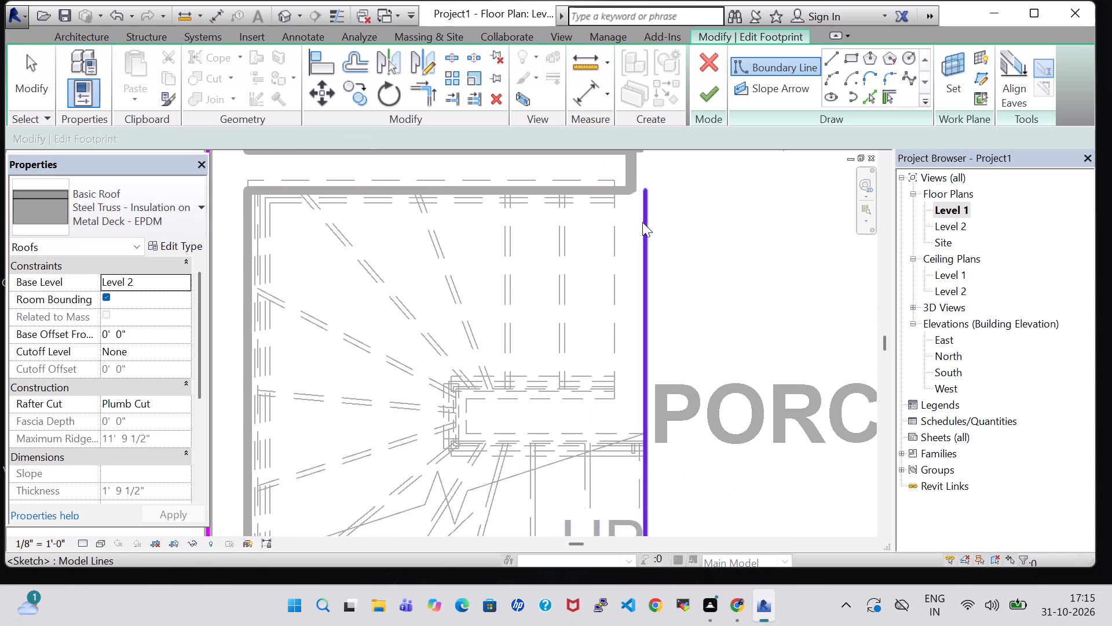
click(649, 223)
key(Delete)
Draw the stair opening's vertical boundary from the front line's porch end to just below the drawing hall wall.
scroll(690, 279, down, 3)
click(826, 61)
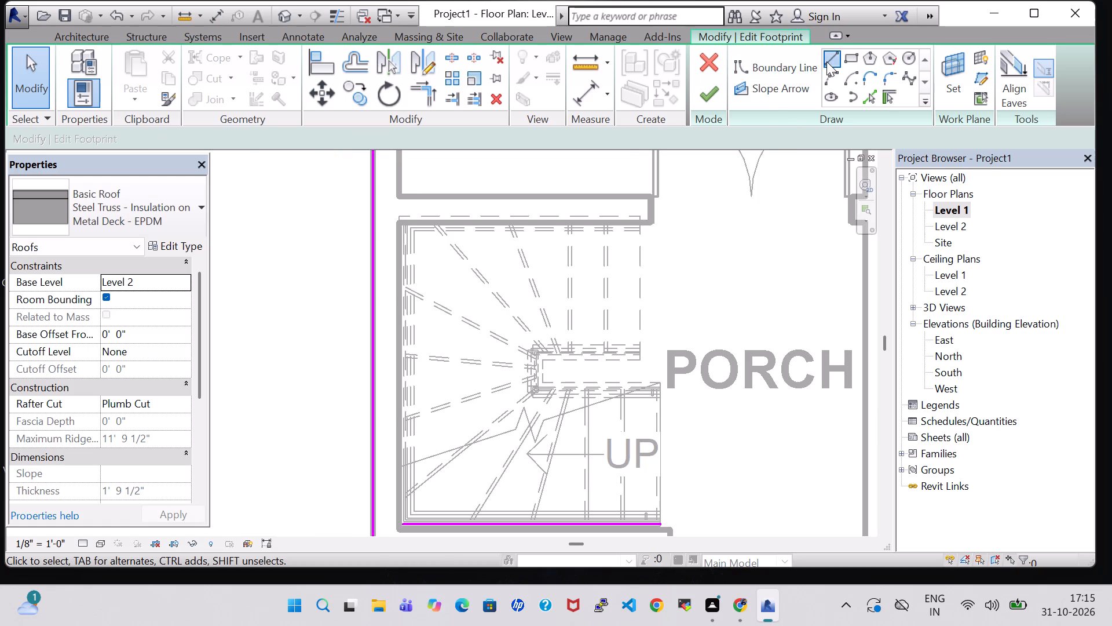
scroll(624, 517, up, 9)
middle_drag(751, 483, 660, 442)
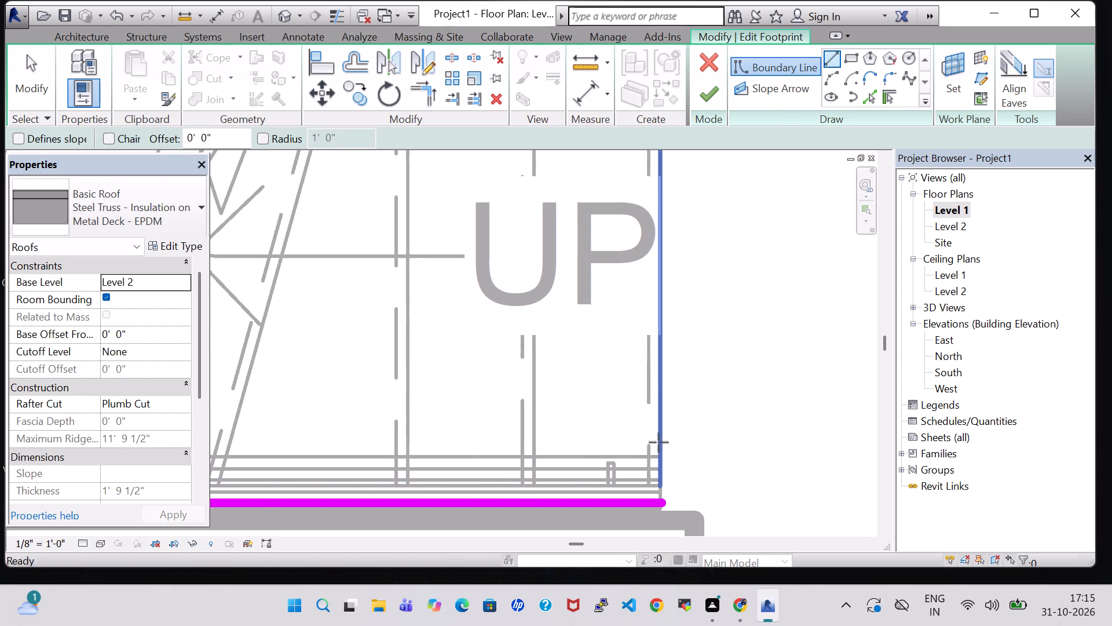
click(659, 501)
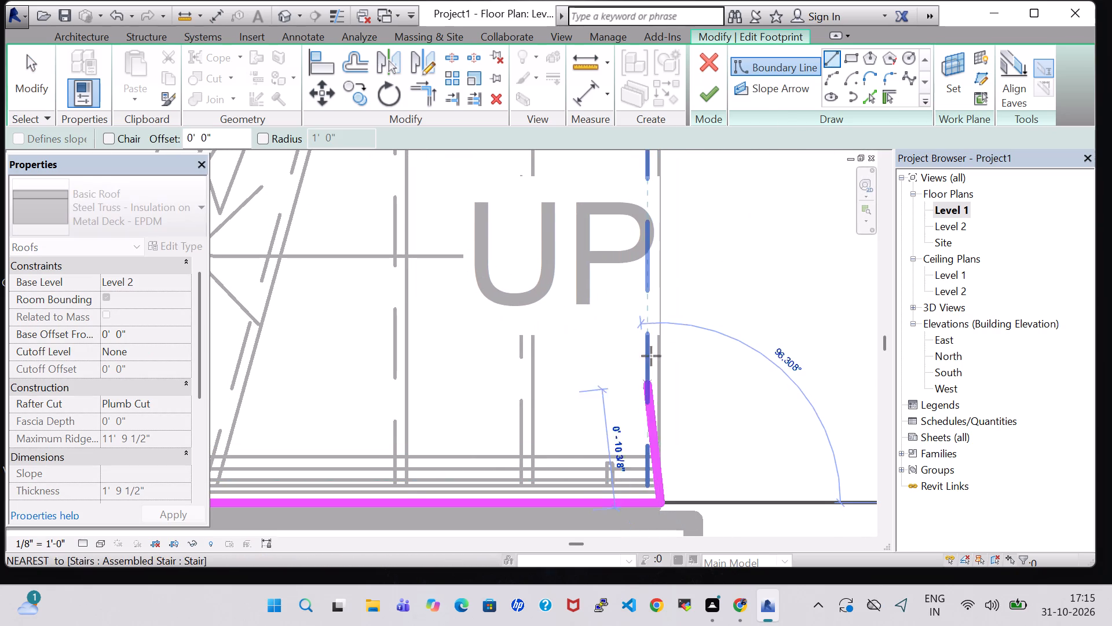
middle_drag(660, 272, 661, 494)
scroll(661, 494, down, 2)
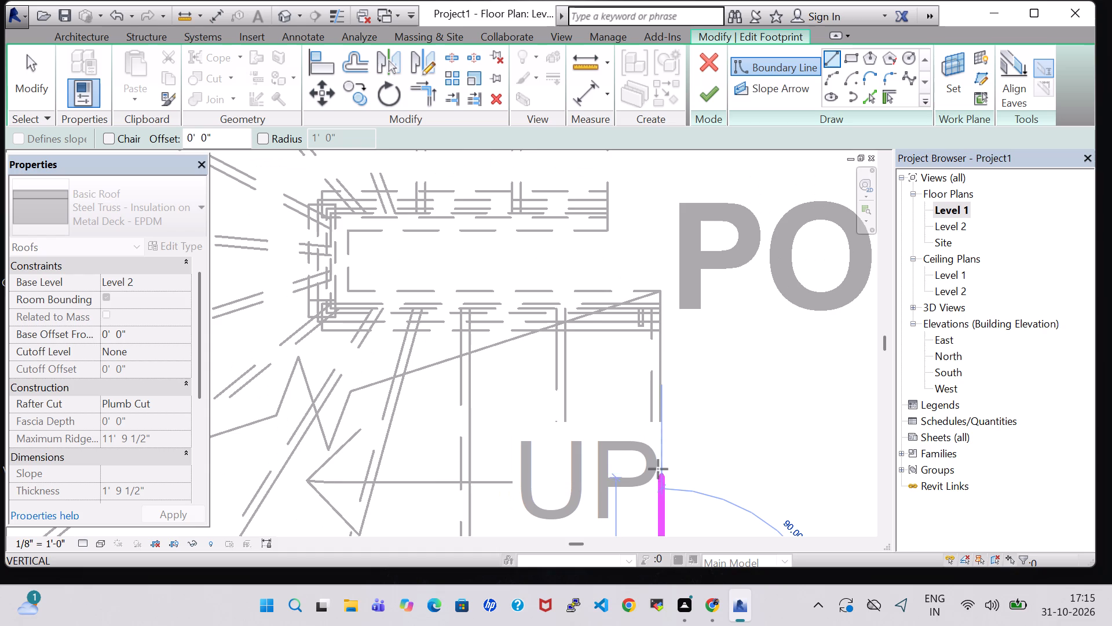
middle_drag(668, 299, 673, 450)
scroll(666, 311, down, 1)
middle_drag(666, 311, 658, 479)
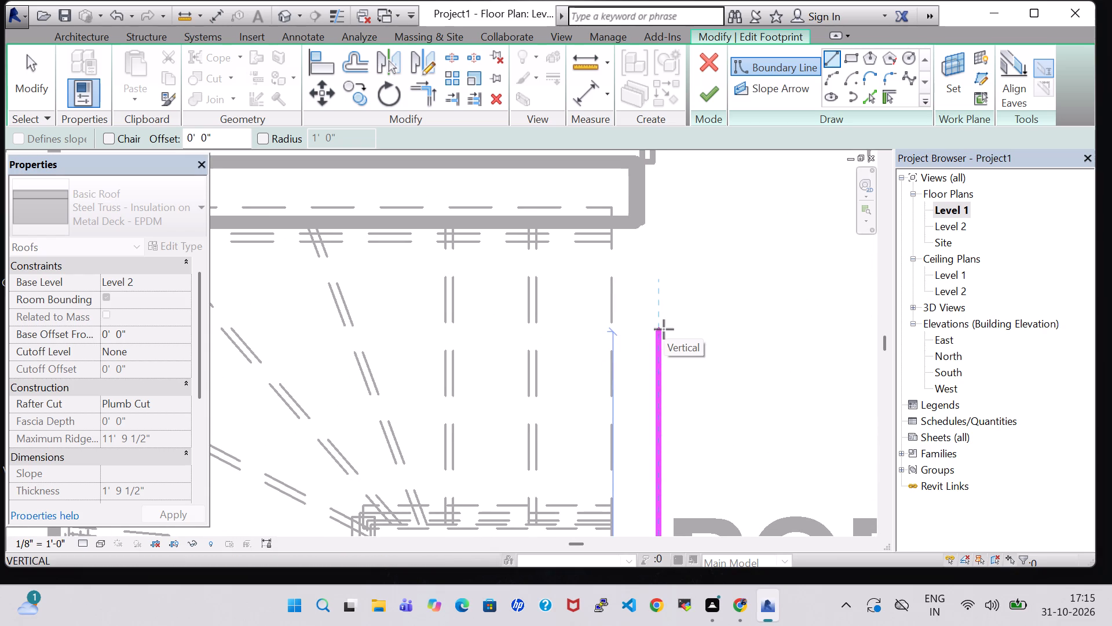
click(653, 235)
Draw the stair opening's horizontal roof boundary along the drawing hall wall, from the porch-side line's end to the side wall's inner face.
click(655, 235)
middle_drag(408, 240, 629, 247)
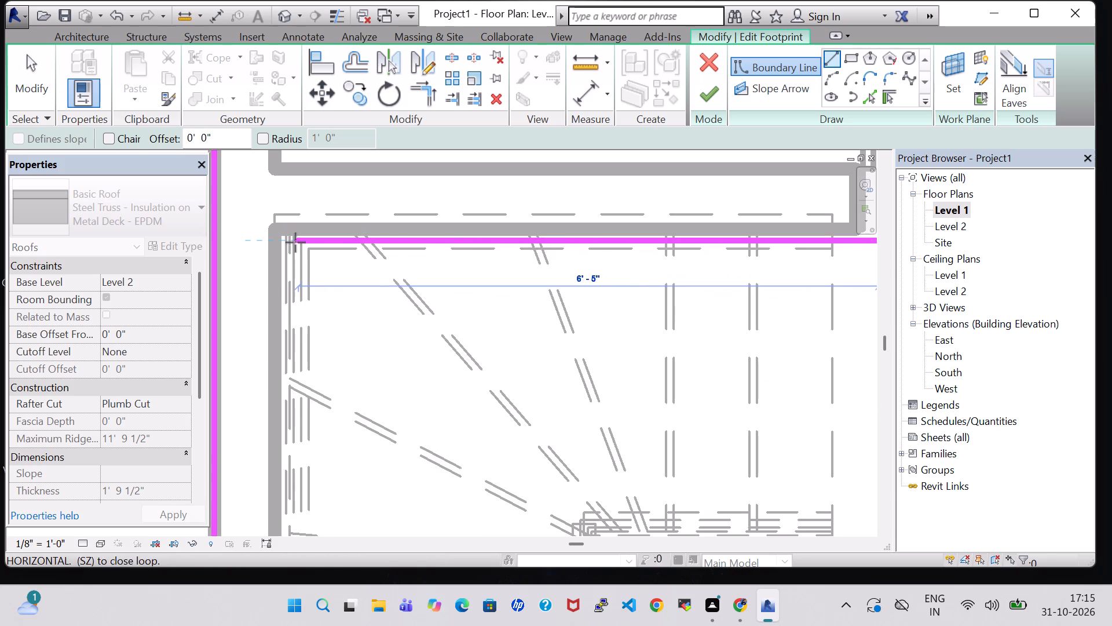
click(281, 242)
click(281, 242)
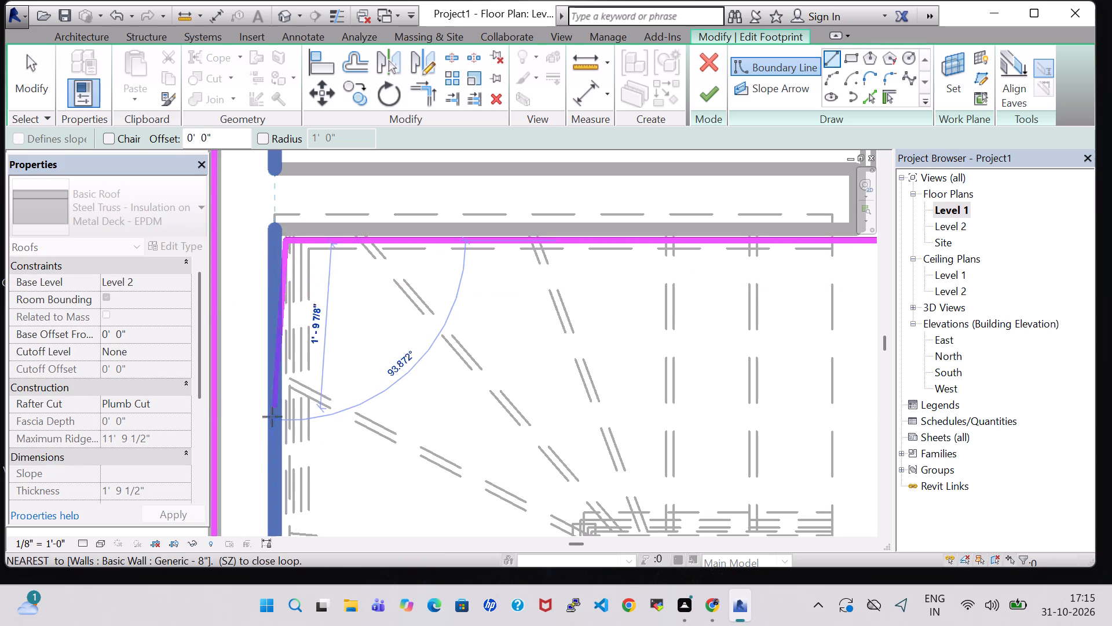
Close the stair opening with a vertical boundary along the side wall's inner face down to the front line, and finish the roof footprint.
middle_drag(294, 495, 310, 293)
scroll(310, 291, down, 2)
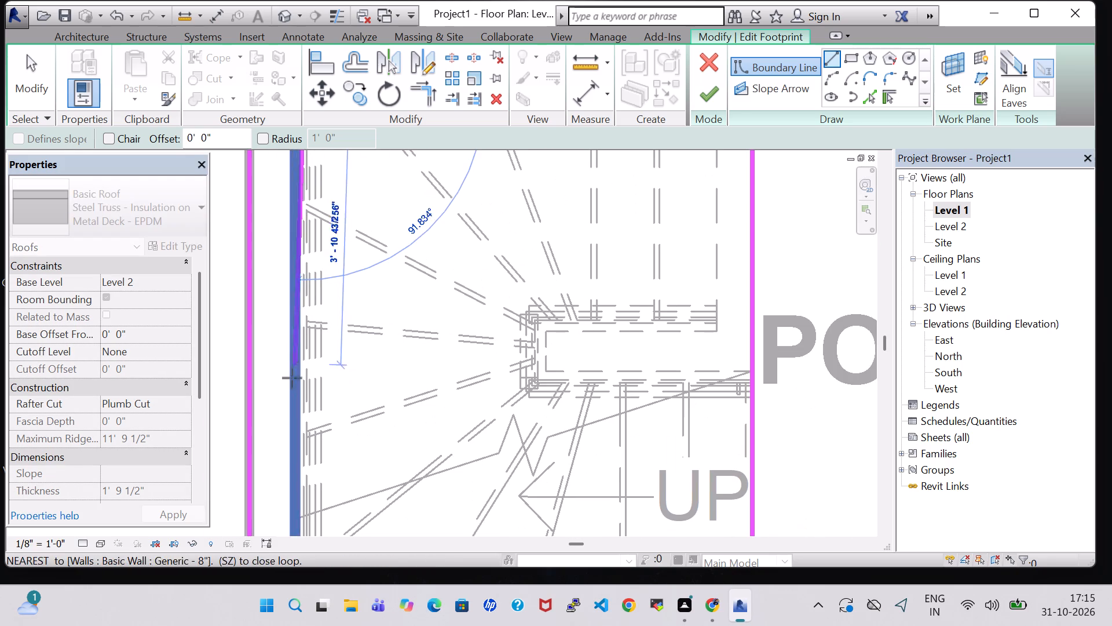
middle_drag(299, 389, 312, 250)
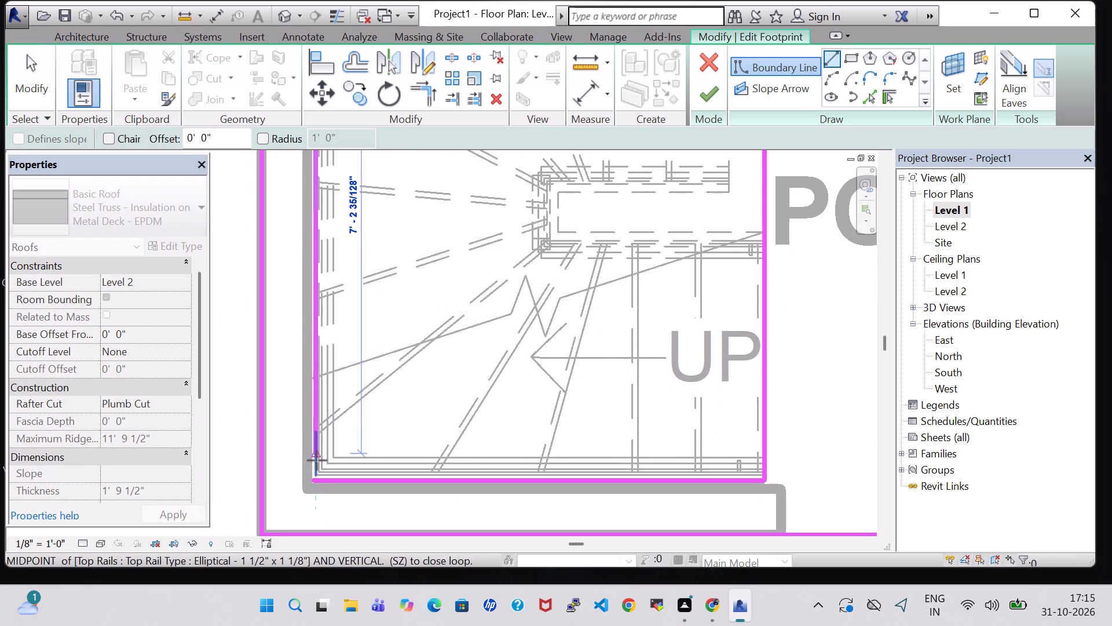
click(314, 478)
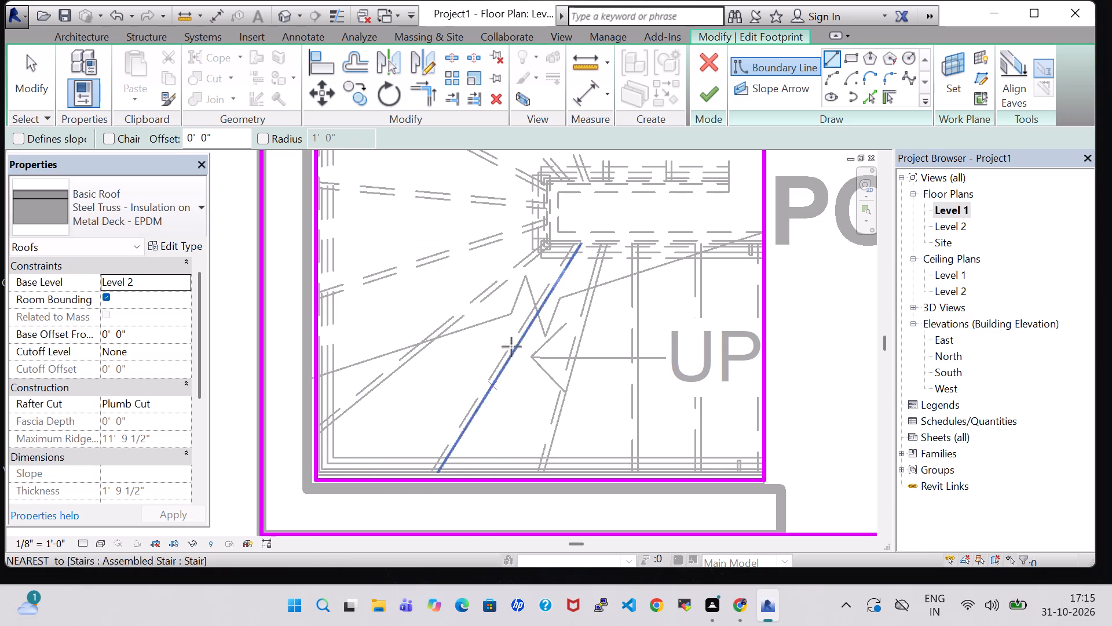
click(712, 97)
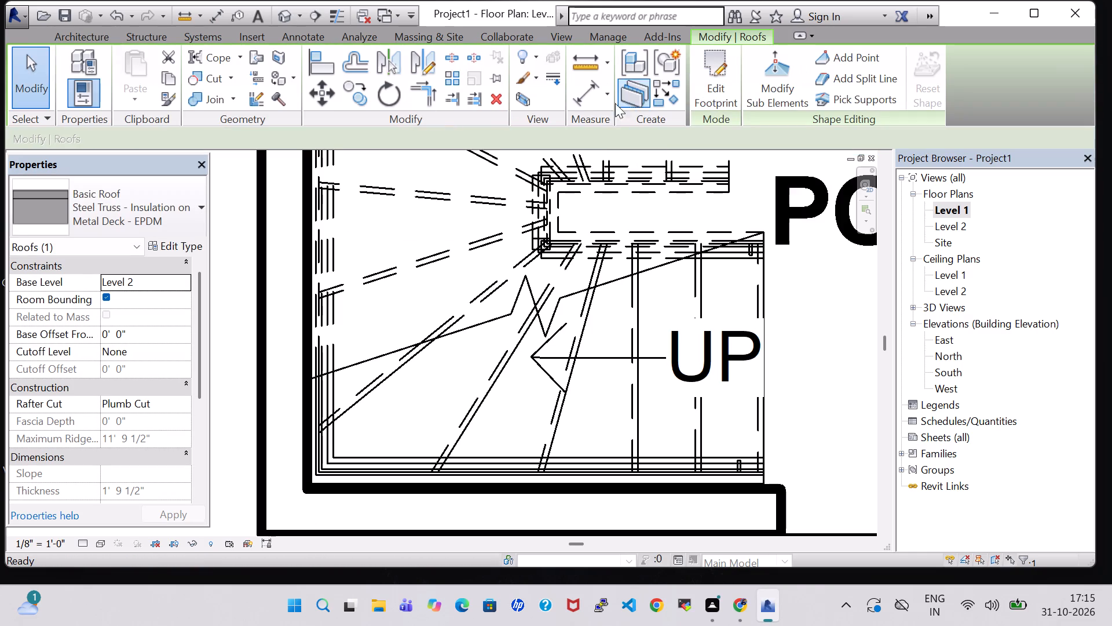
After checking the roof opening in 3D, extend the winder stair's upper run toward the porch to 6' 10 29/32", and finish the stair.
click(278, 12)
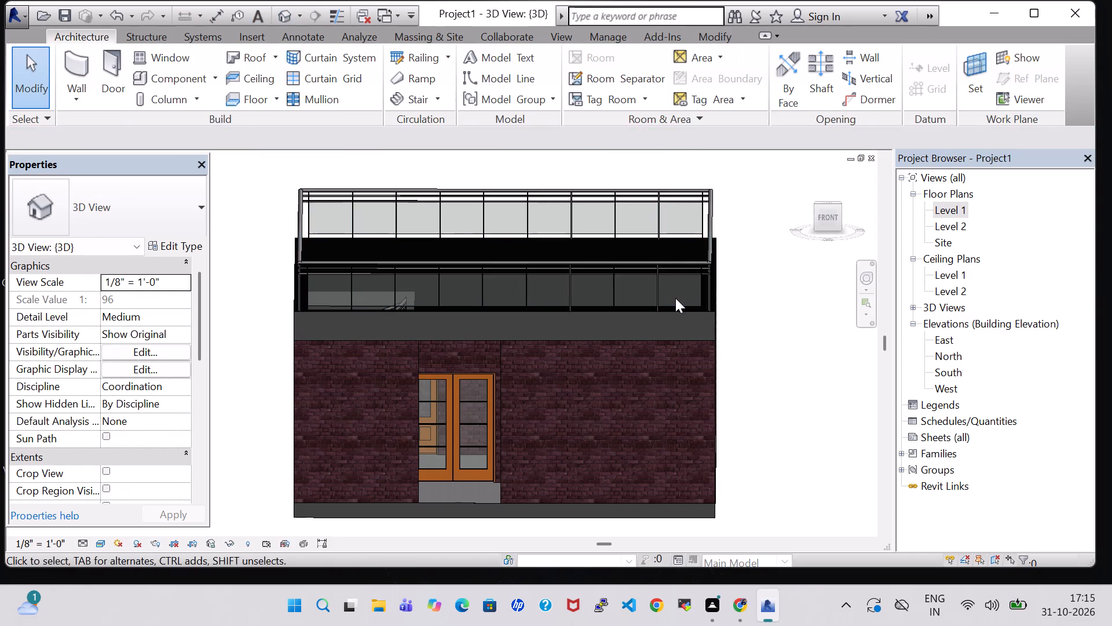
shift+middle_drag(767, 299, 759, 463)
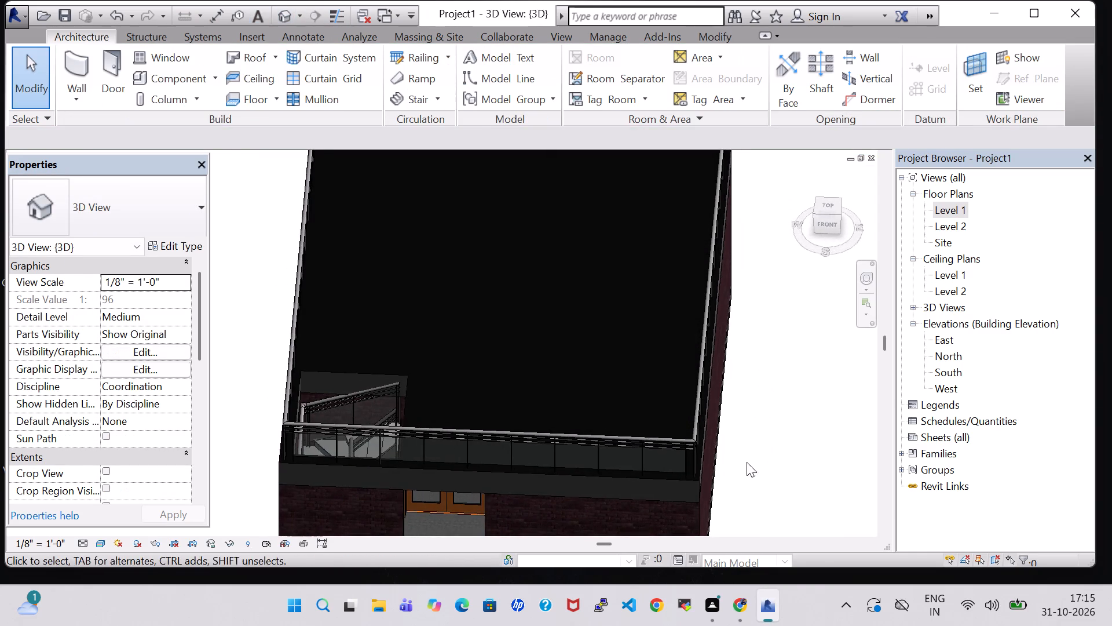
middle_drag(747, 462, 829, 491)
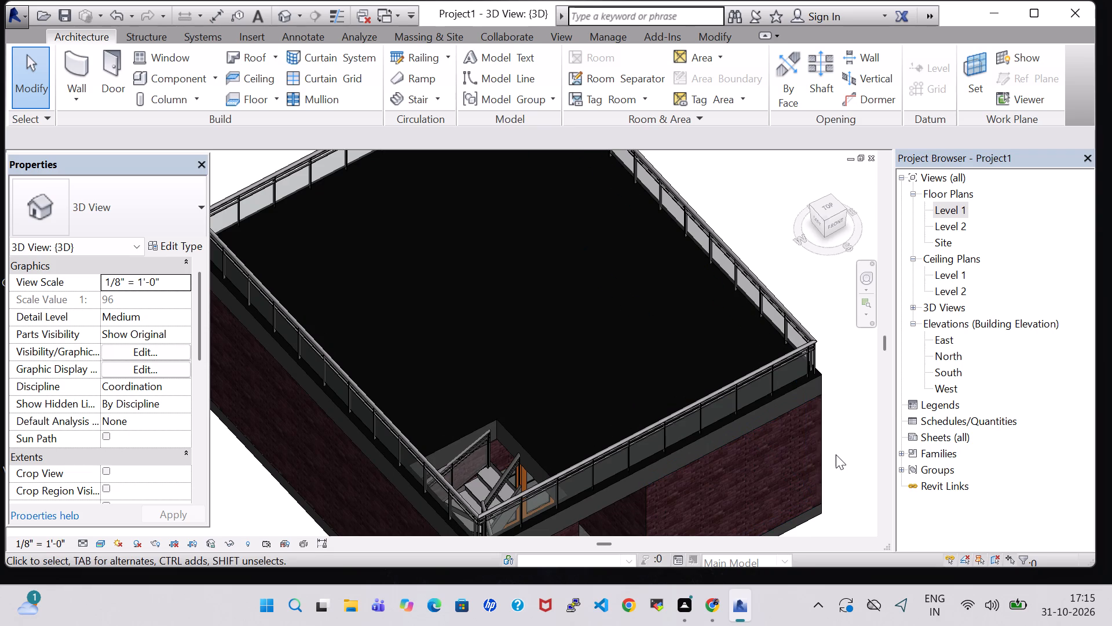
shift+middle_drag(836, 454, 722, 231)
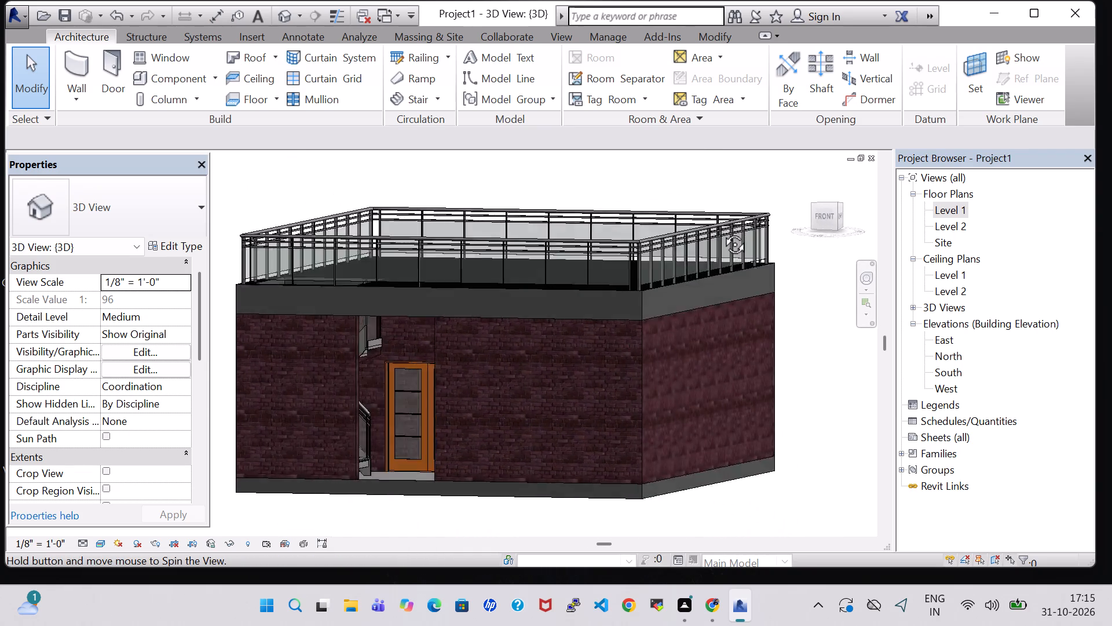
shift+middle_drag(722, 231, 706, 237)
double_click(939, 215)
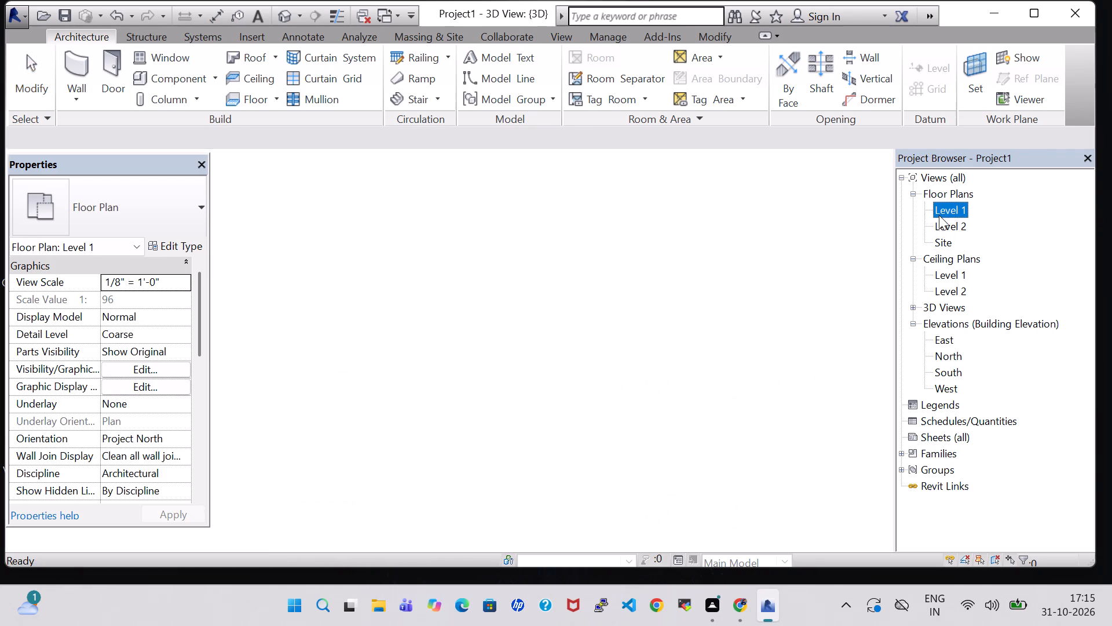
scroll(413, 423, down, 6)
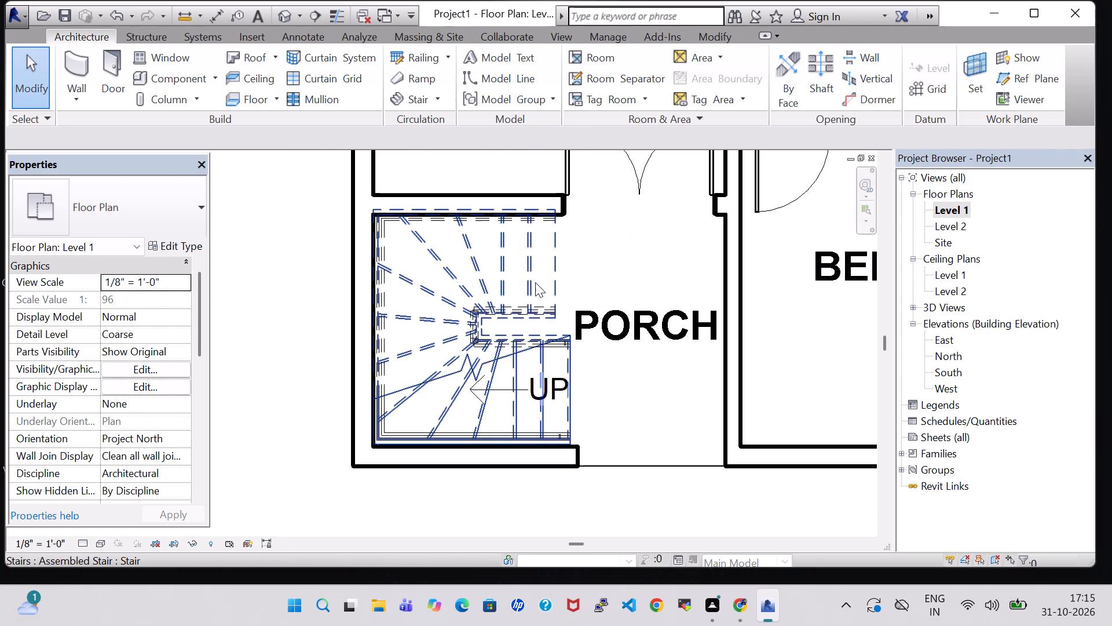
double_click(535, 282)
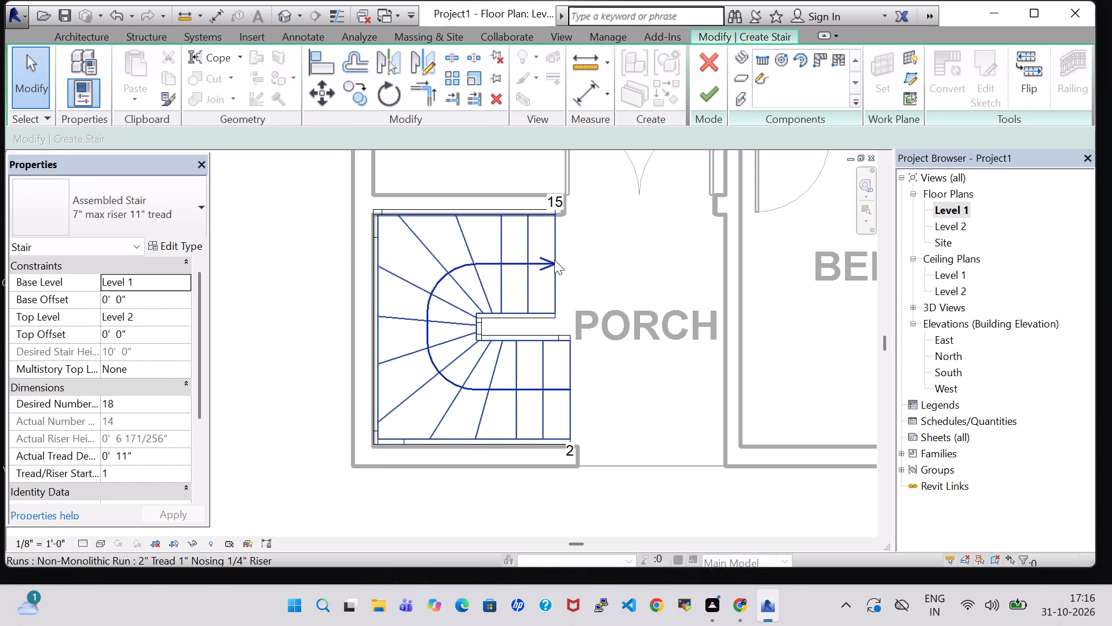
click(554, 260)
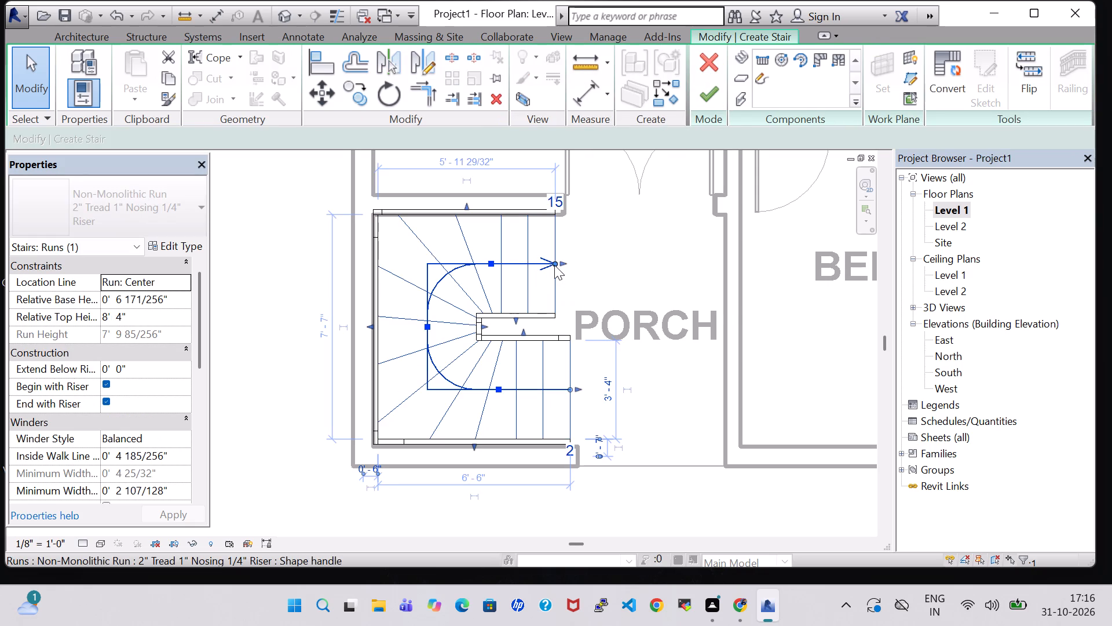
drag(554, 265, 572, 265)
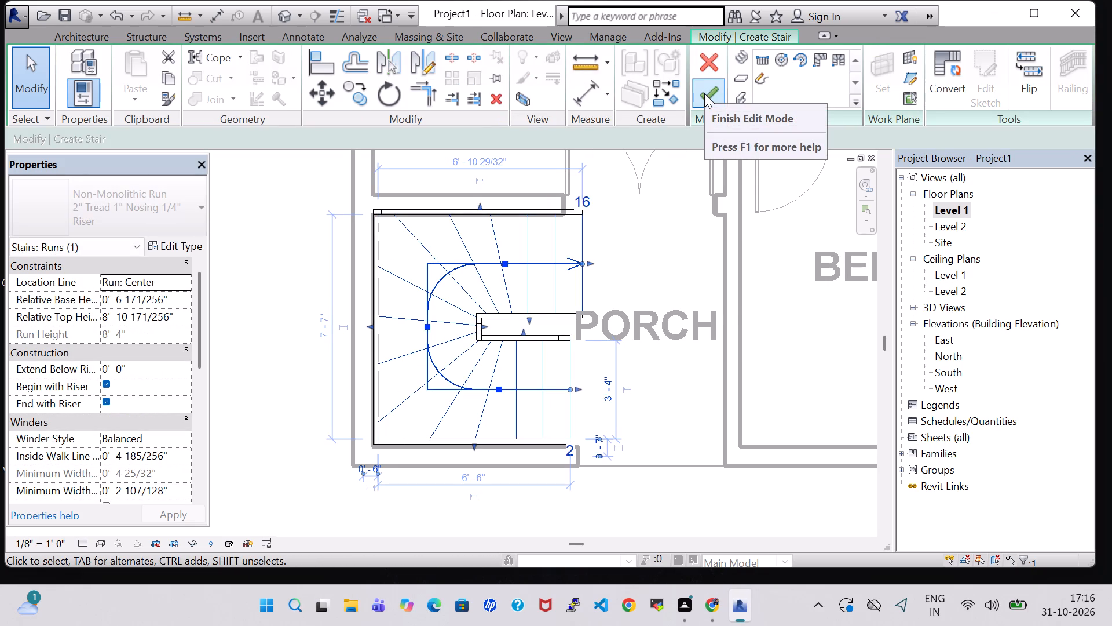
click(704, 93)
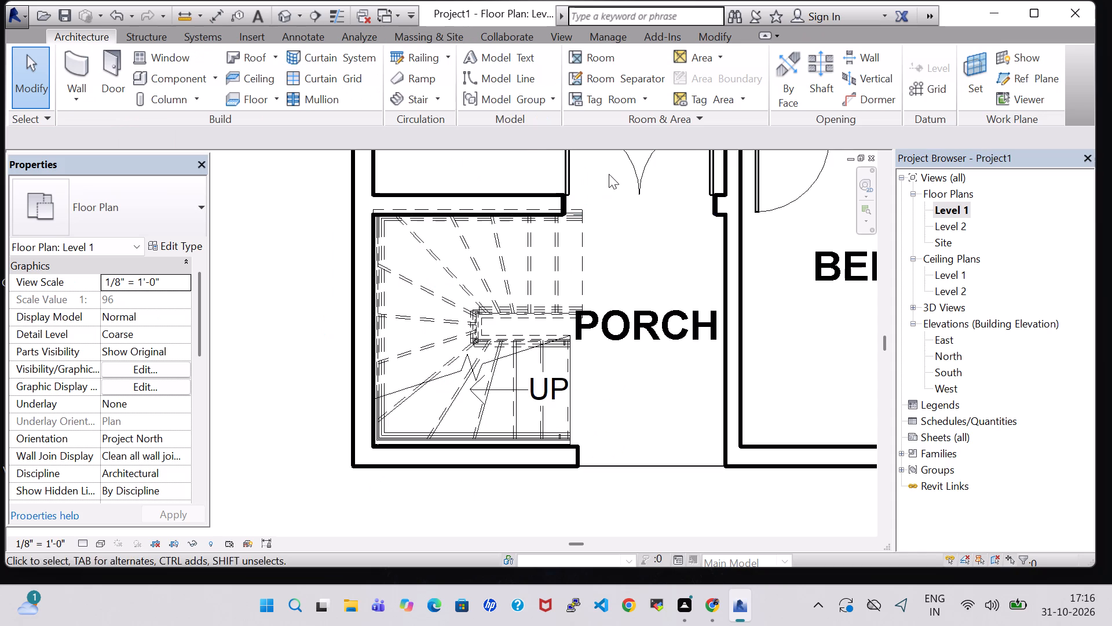
Examine the extended stair run and the roof opening above it from several angles in 3D.
click(288, 19)
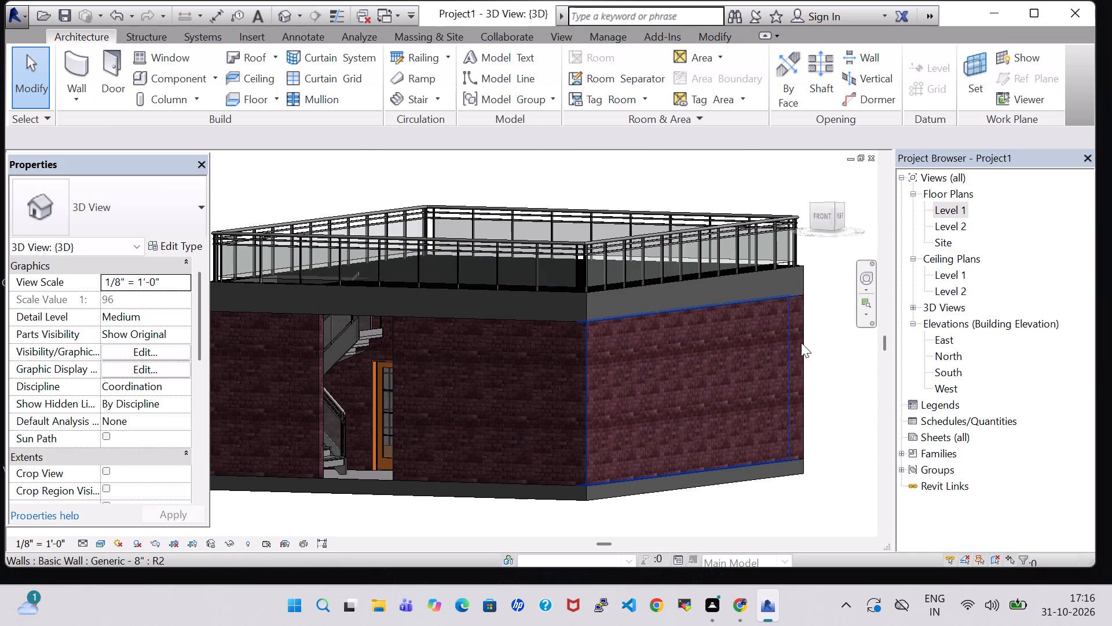
middle_drag(814, 341, 994, 519)
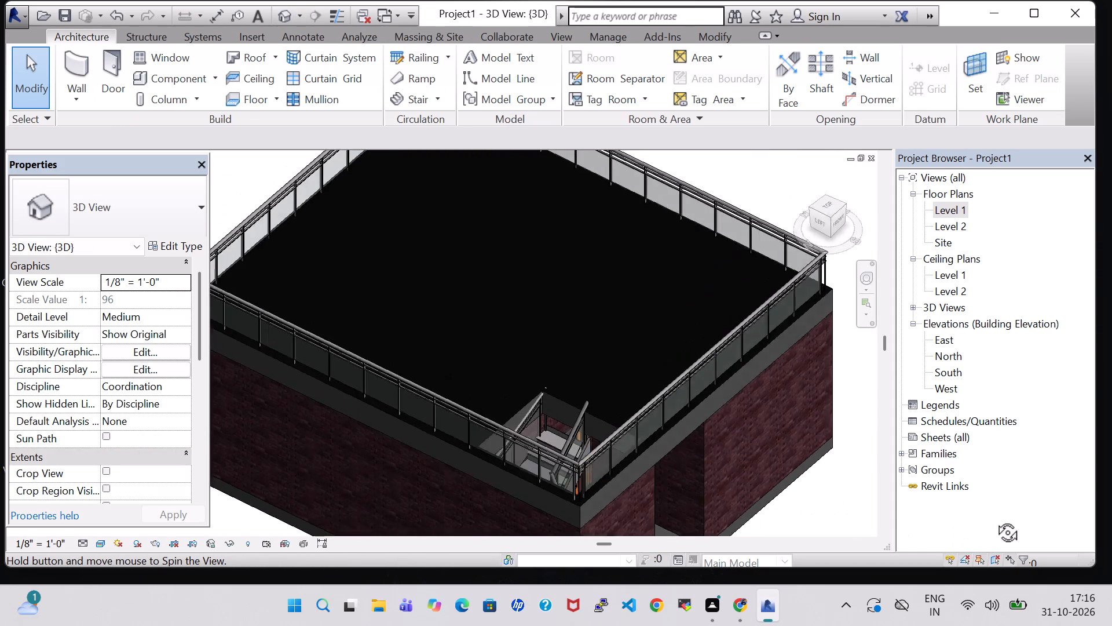
middle_drag(994, 519, 992, 519)
shift+middle_drag(828, 489, 802, 415)
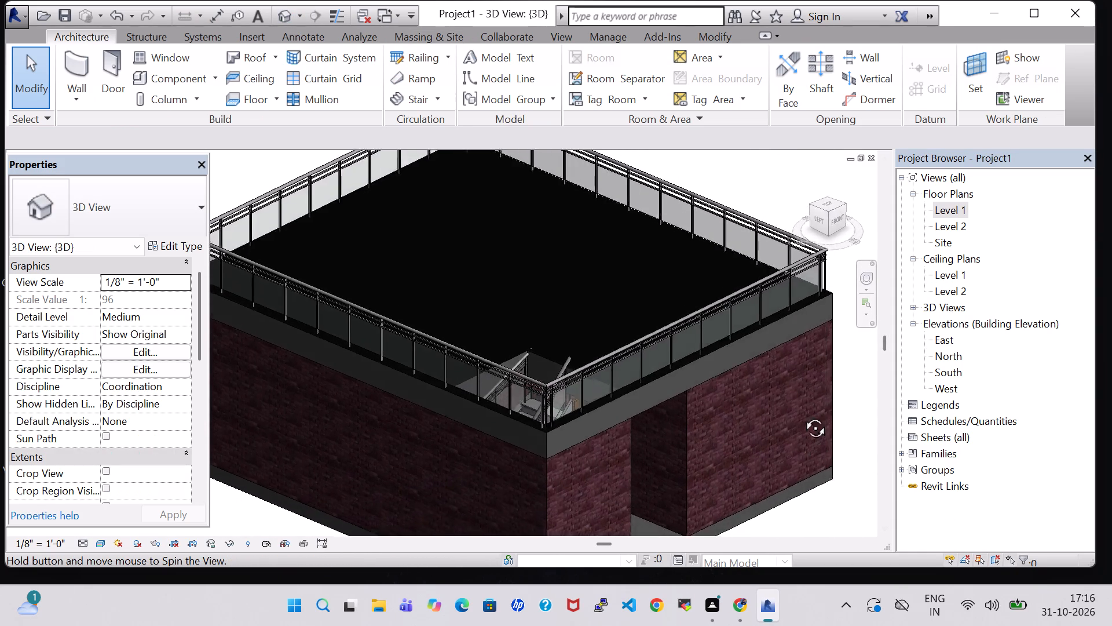
shift+middle_drag(802, 415, 705, 381)
shift+middle_drag(753, 430, 723, 331)
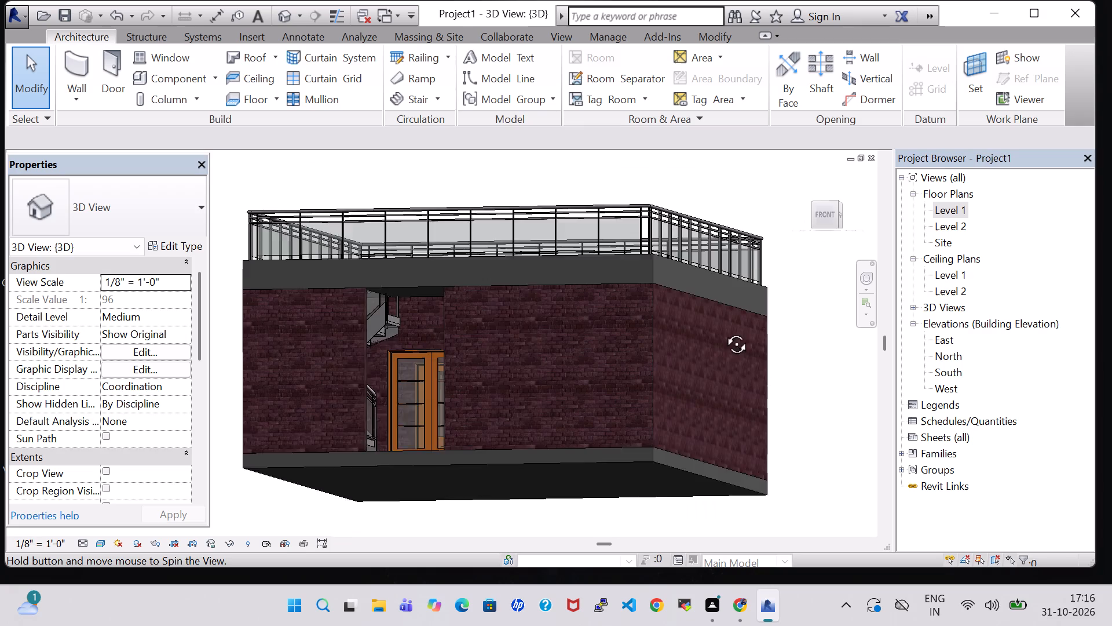
shift+middle_drag(723, 331, 725, 356)
Reopen the winder stair for editing from the Level 1 plan and shorten its upper run to 5' 11 29/32".
double_click(950, 207)
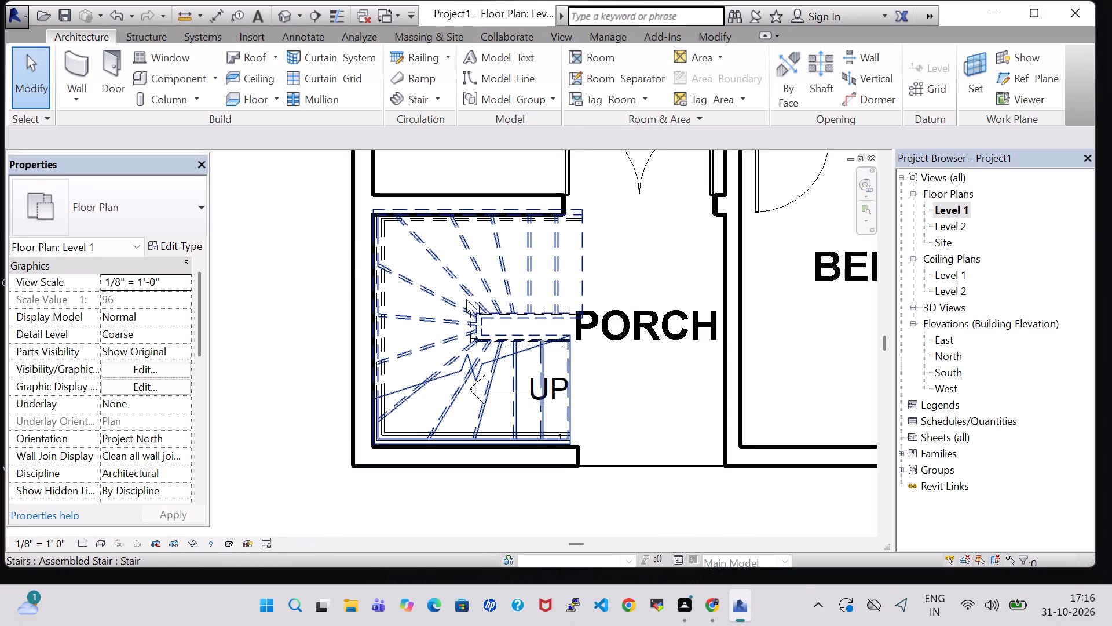
scroll(466, 302, down, 1)
double_click(515, 271)
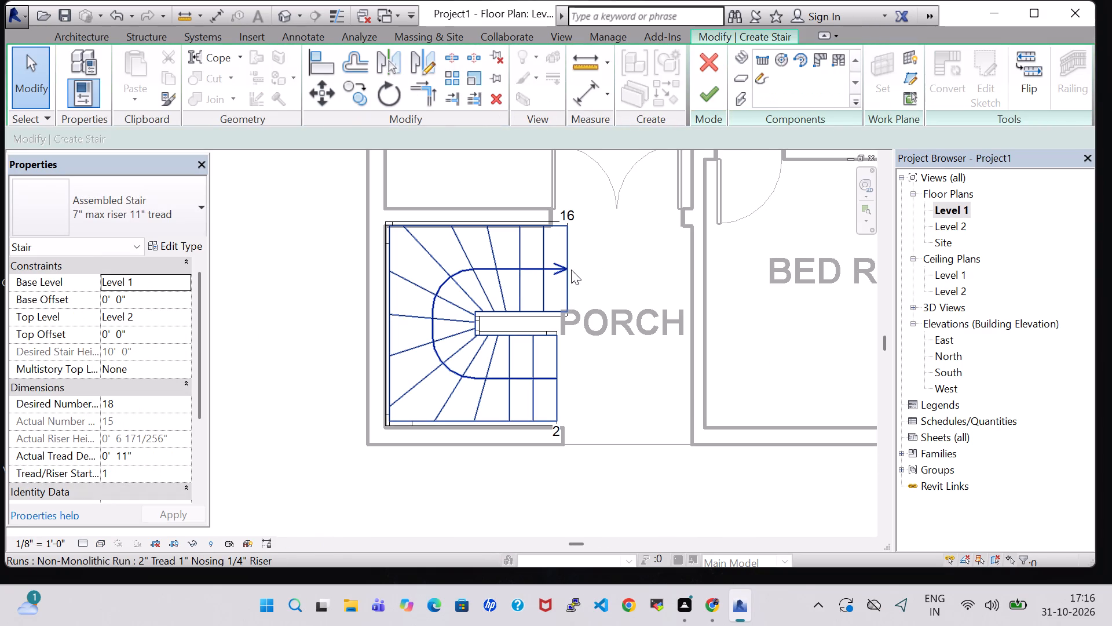
click(566, 270)
drag(566, 270, 548, 270)
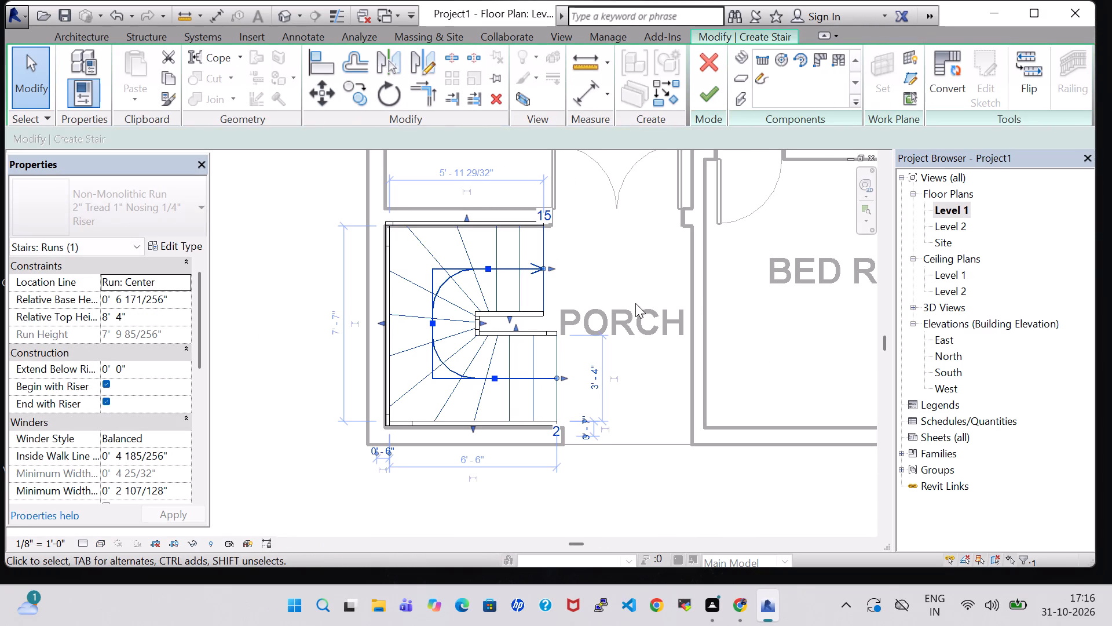
Nudge the stair run one increment toward the front wall and one toward the porch, and finish the stair.
key(Down)
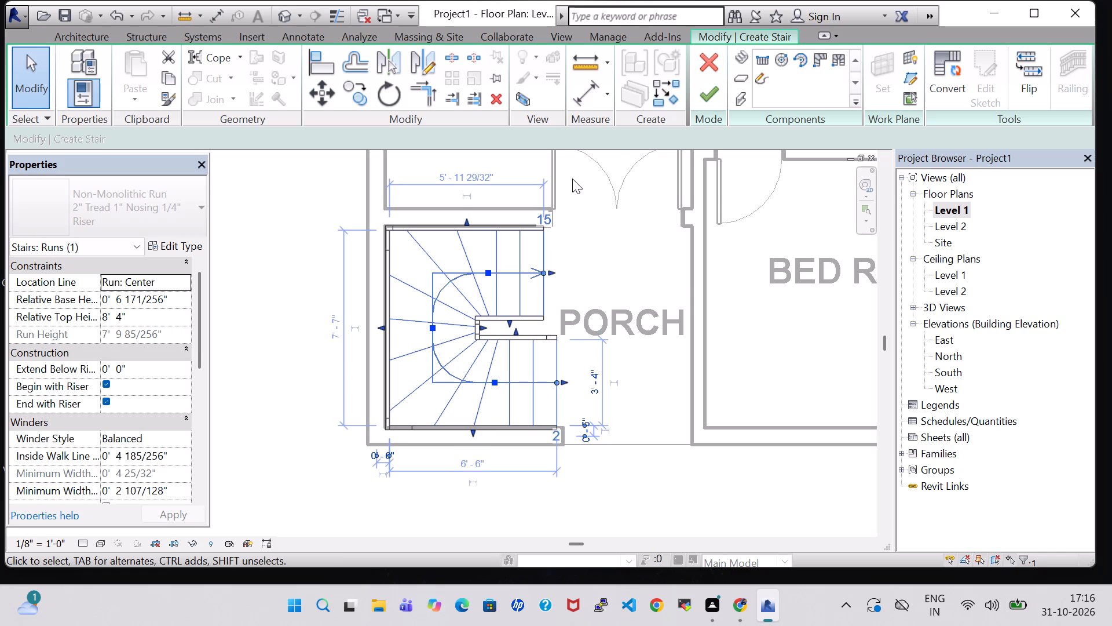
key(Right)
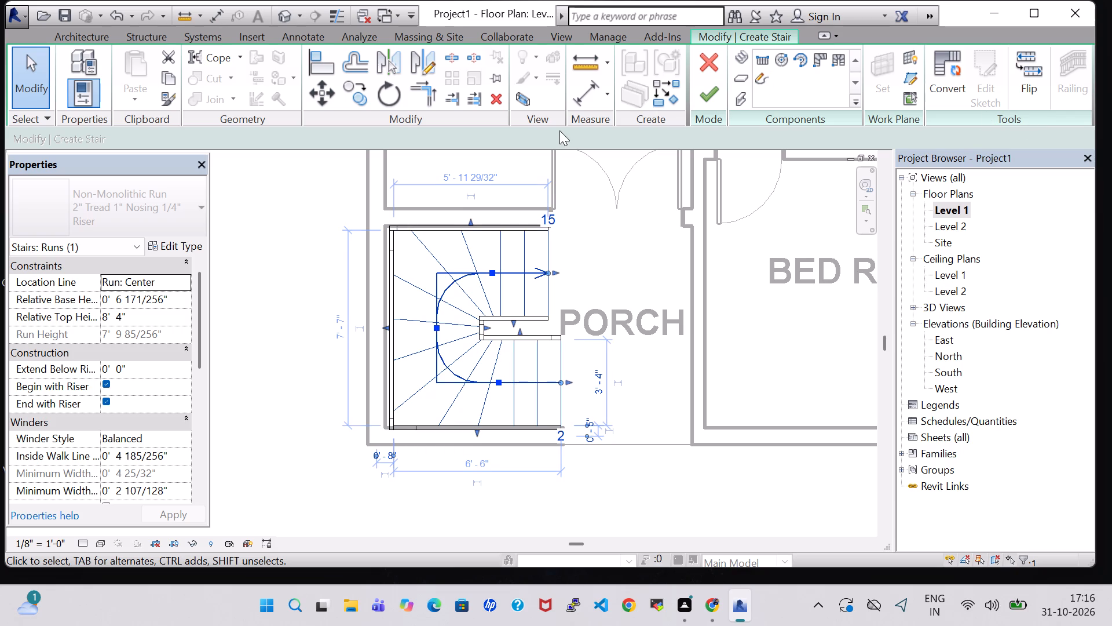
click(711, 95)
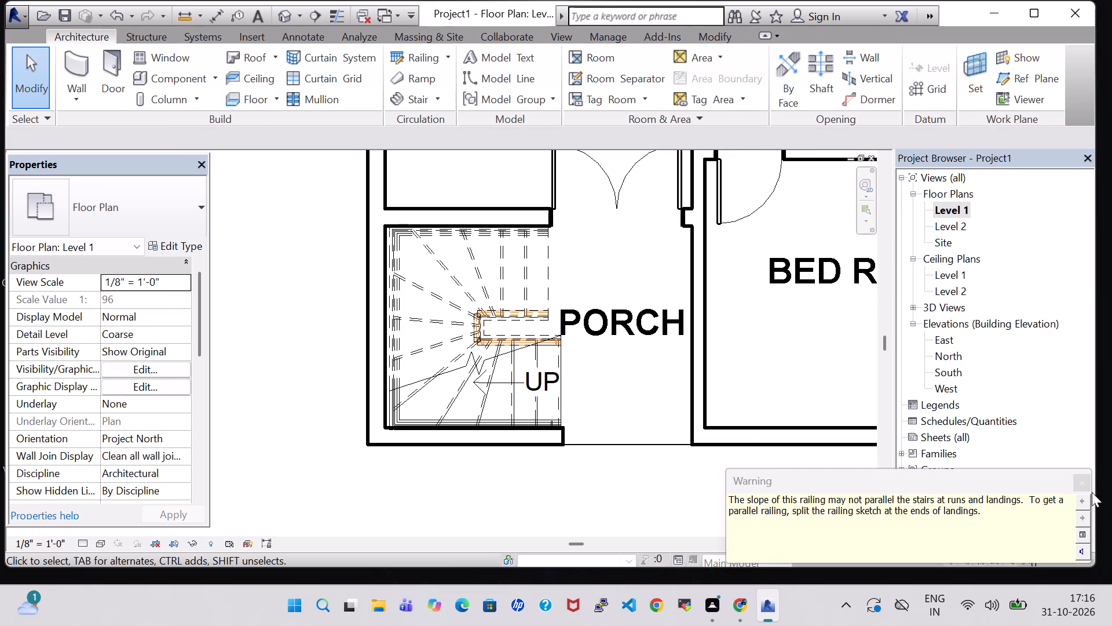
click(1089, 485)
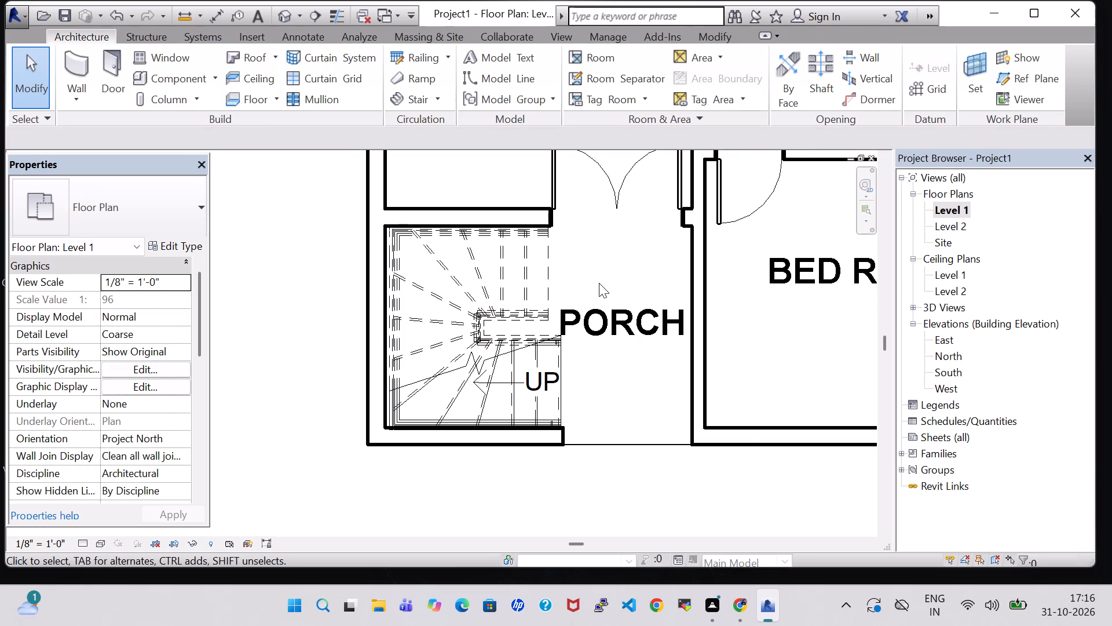
Examine the repositioned stair, its railings and the roof opening in 3D from above and from the front.
click(287, 23)
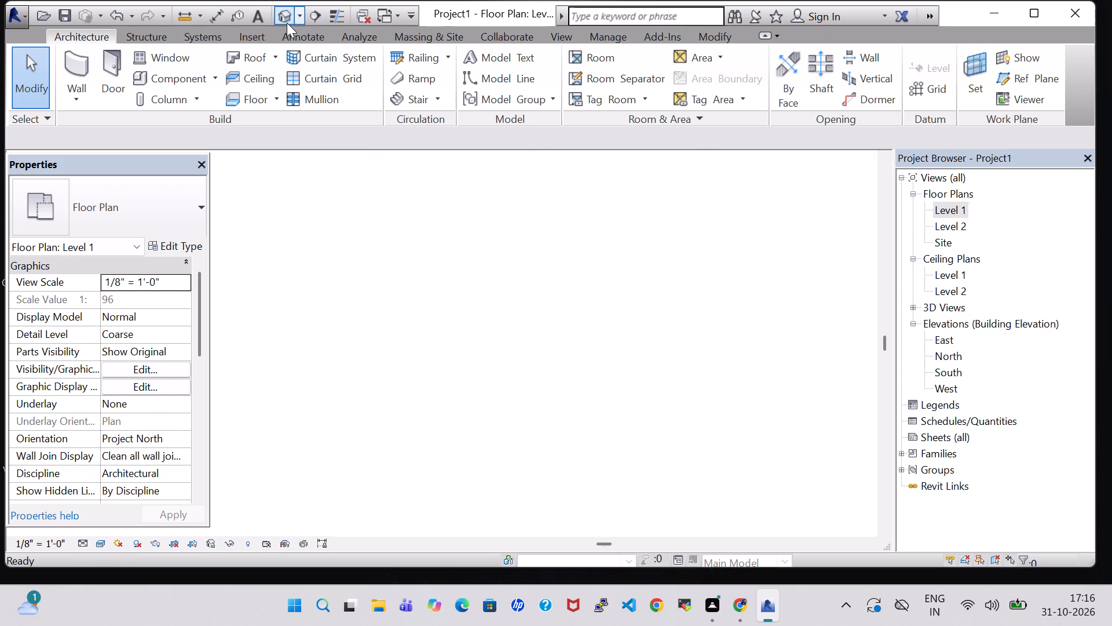
shift+middle_drag(778, 332, 796, 498)
middle_drag(742, 490, 849, 459)
scroll(568, 435, up, 4)
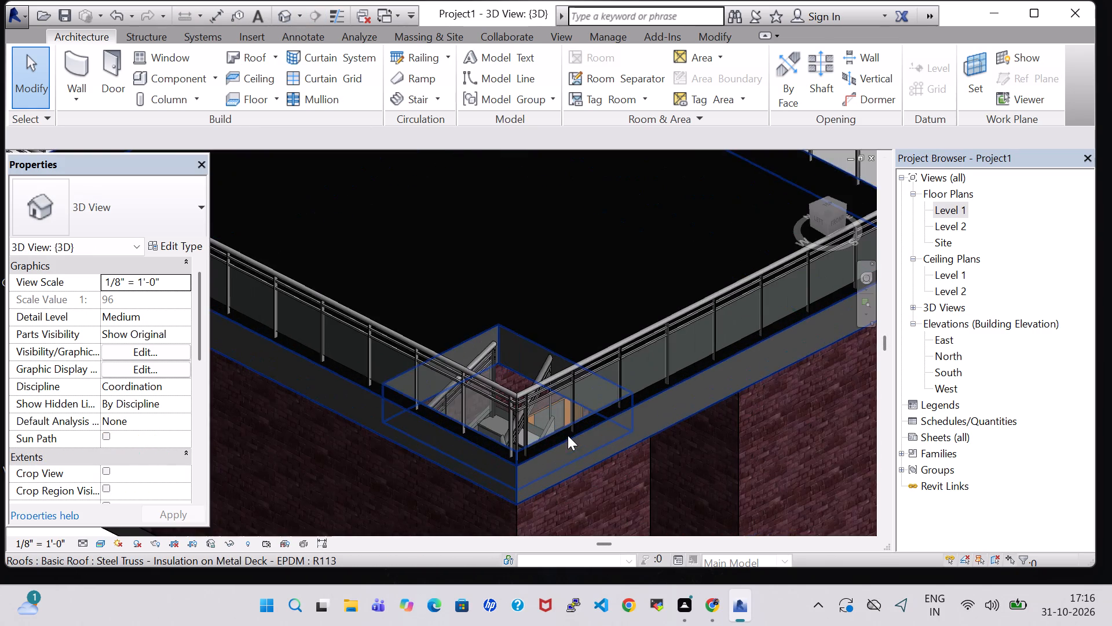
shift+middle_drag(682, 467, 564, 276)
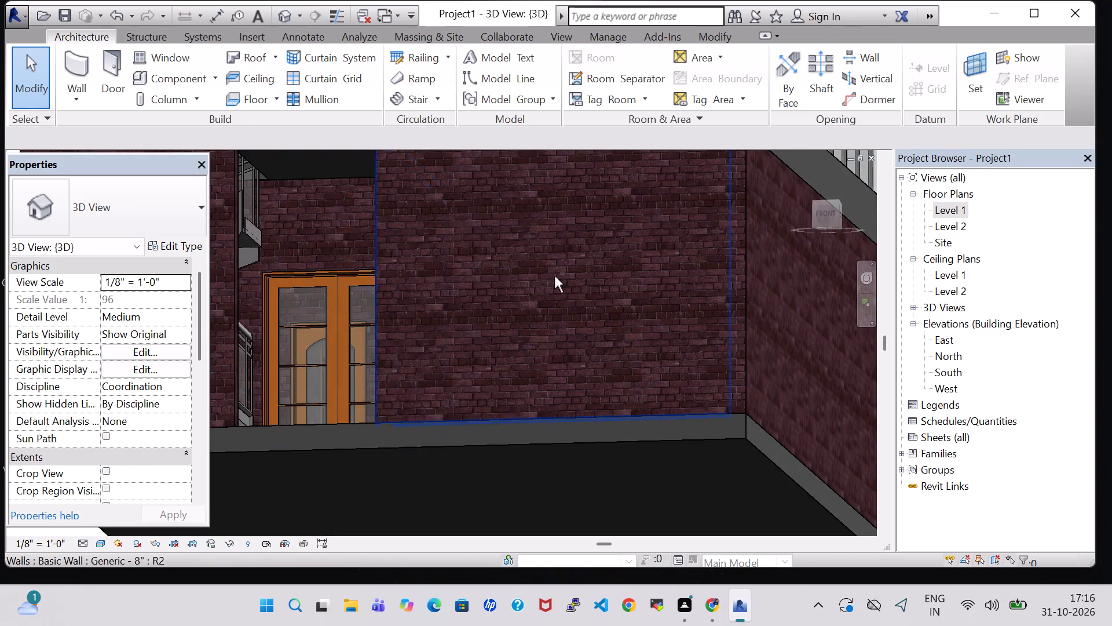
shift+middle_drag(275, 239, 250, 304)
shift+middle_drag(250, 304, 251, 325)
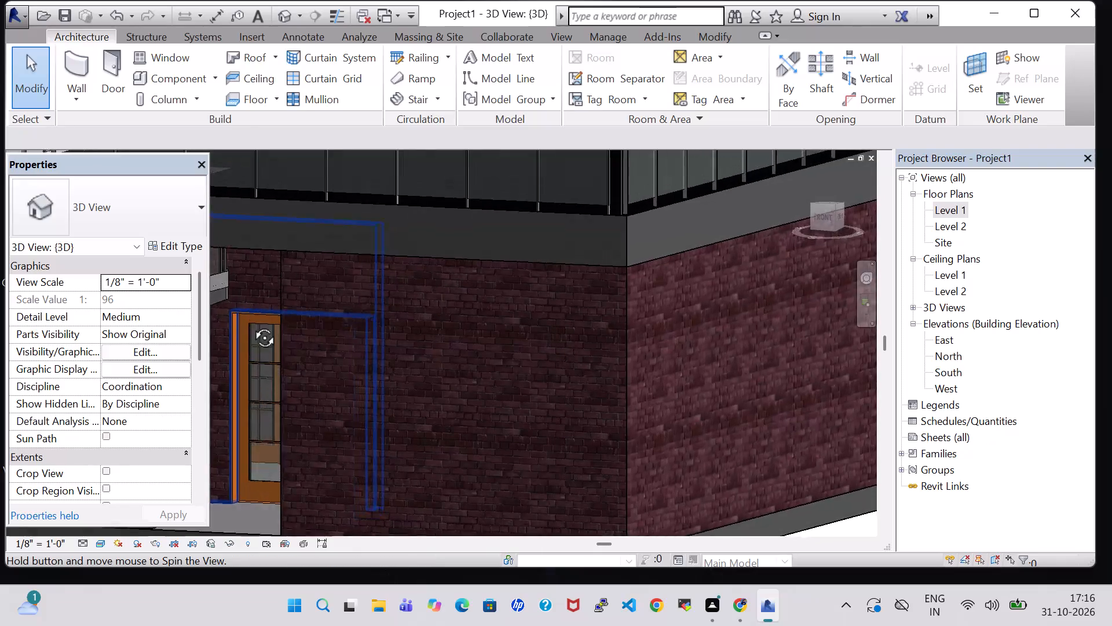
shift+middle_drag(251, 325, 235, 339)
middle_drag(424, 363, 451, 290)
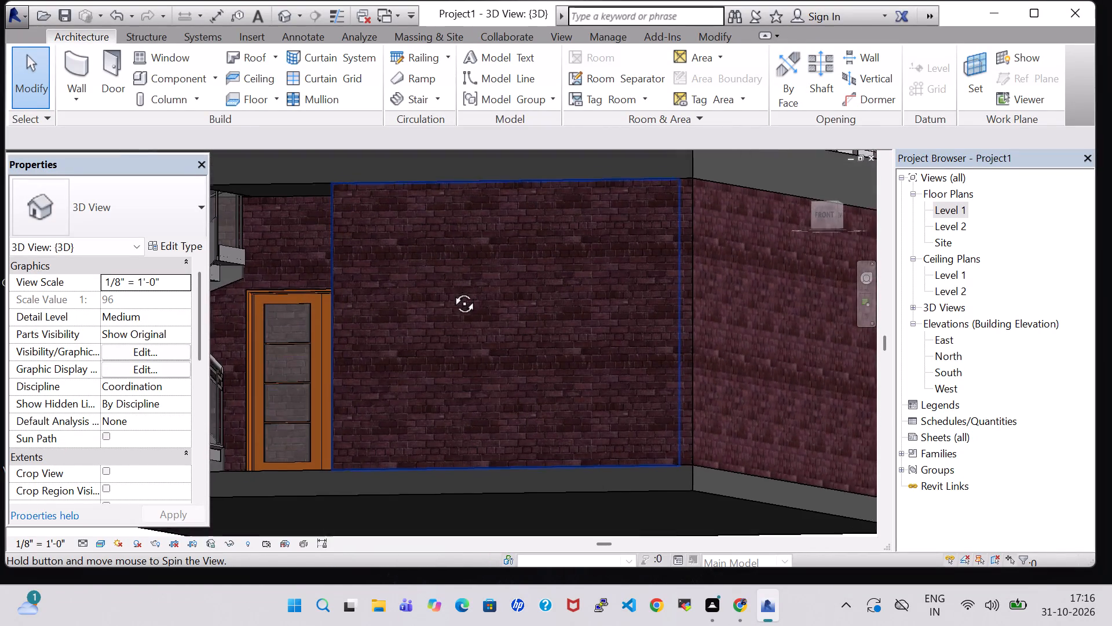
middle_drag(451, 290, 479, 264)
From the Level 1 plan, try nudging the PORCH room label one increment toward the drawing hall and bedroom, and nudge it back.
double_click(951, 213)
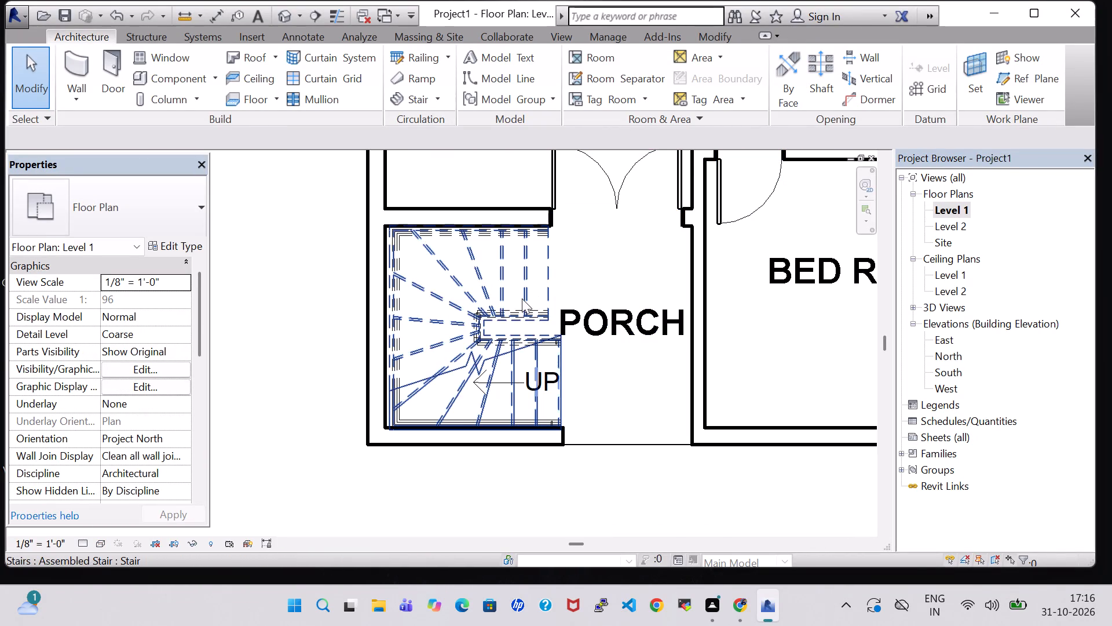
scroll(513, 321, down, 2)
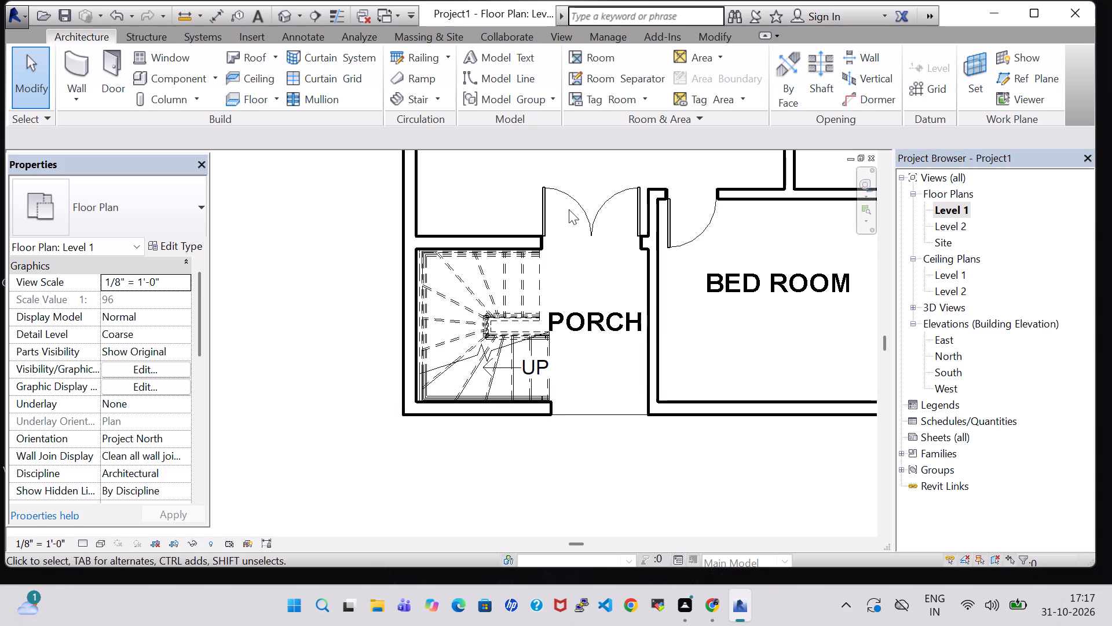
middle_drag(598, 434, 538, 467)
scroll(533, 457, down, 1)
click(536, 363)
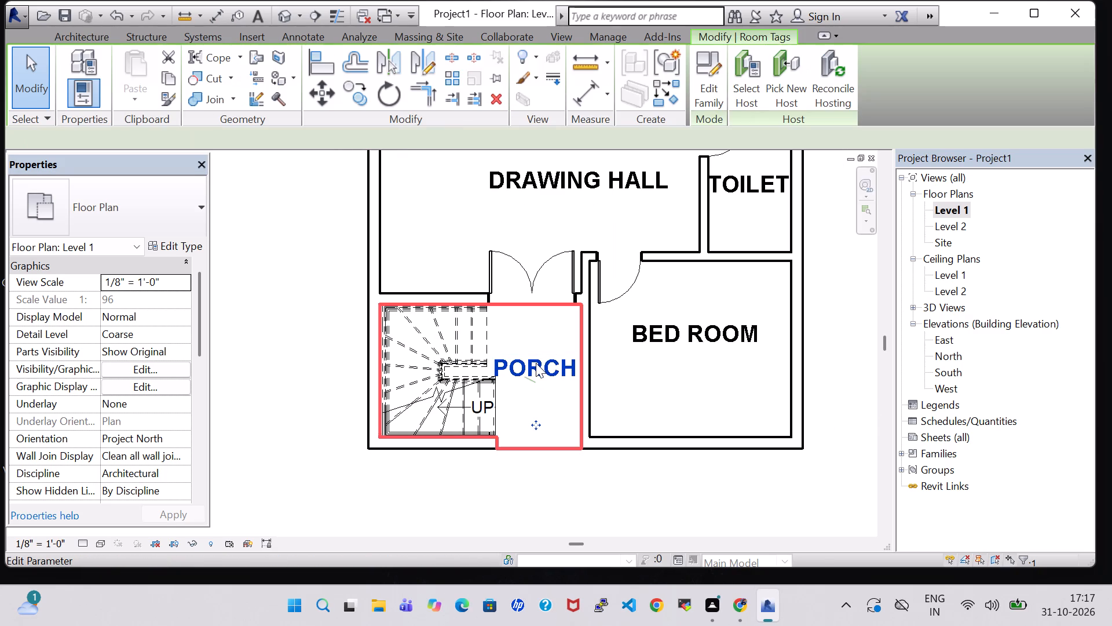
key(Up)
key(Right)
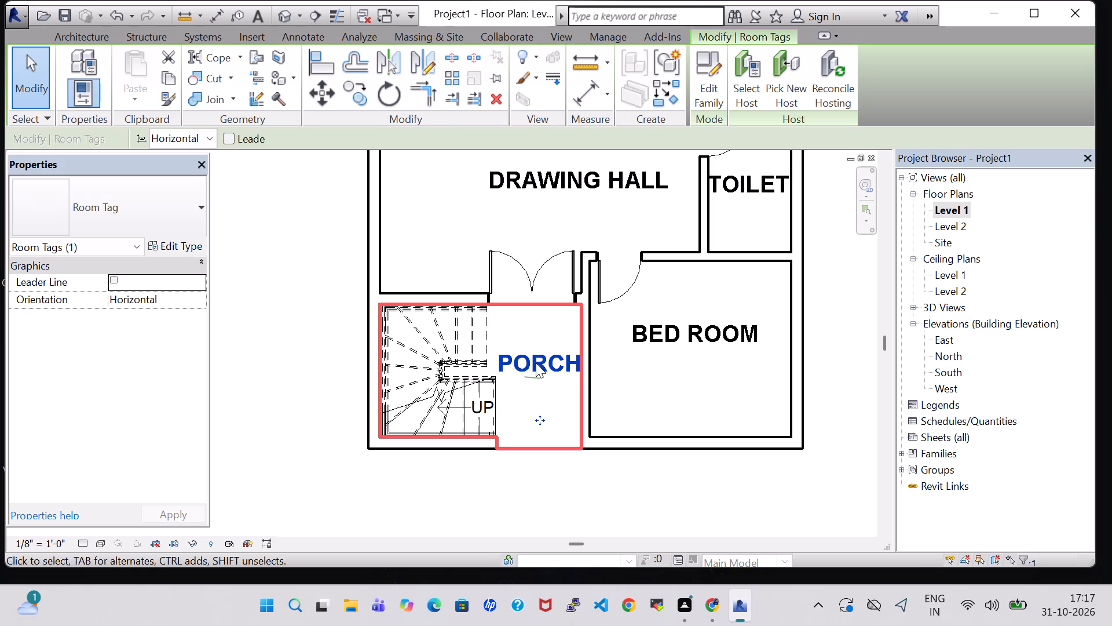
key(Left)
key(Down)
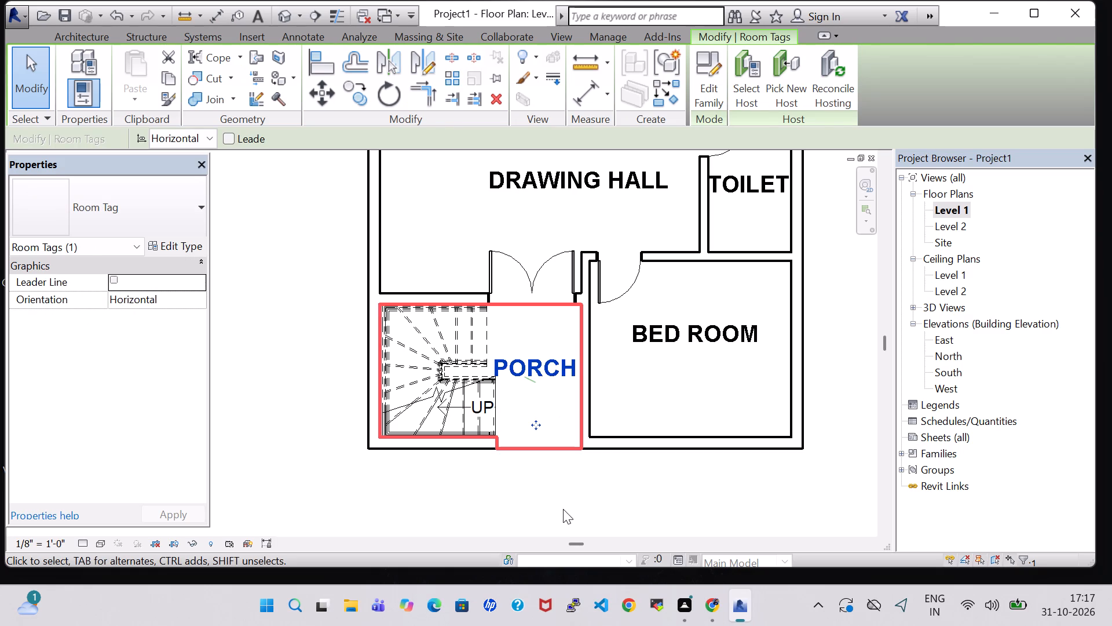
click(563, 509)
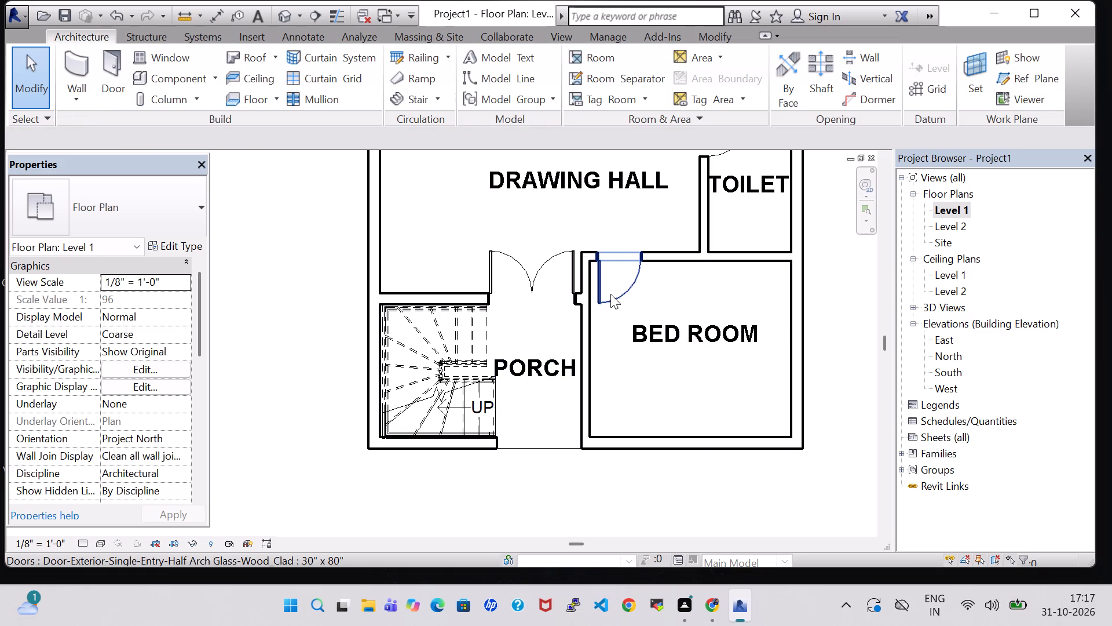
Review the whole Level 1 room layout and compare it with the front exterior in 3D.
scroll(610, 294, down, 2)
scroll(696, 206, down, 1)
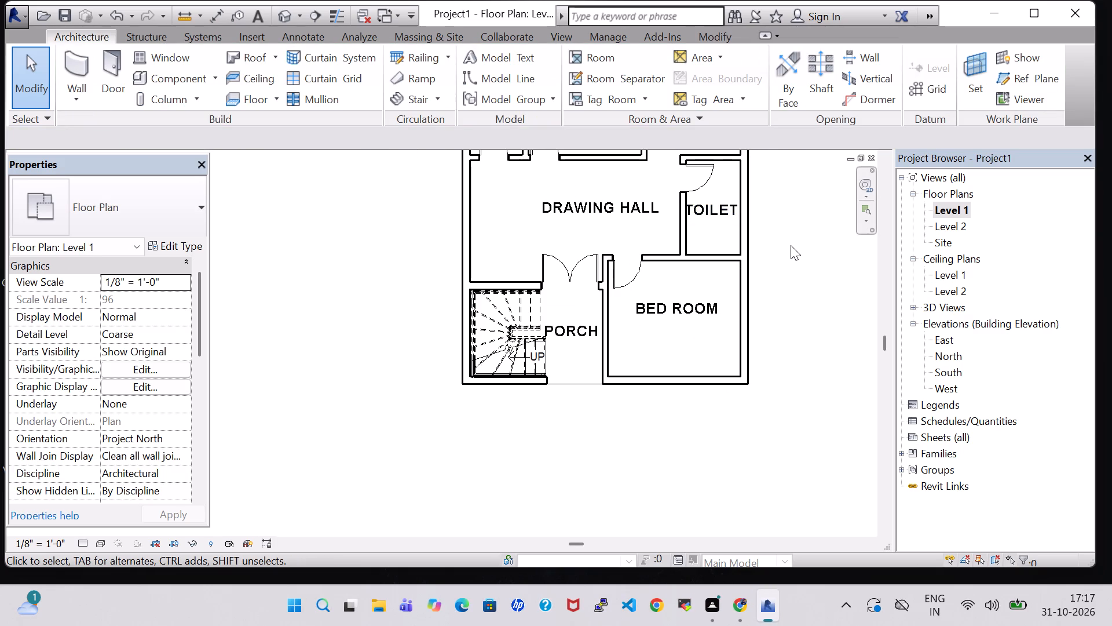
middle_drag(791, 245, 760, 373)
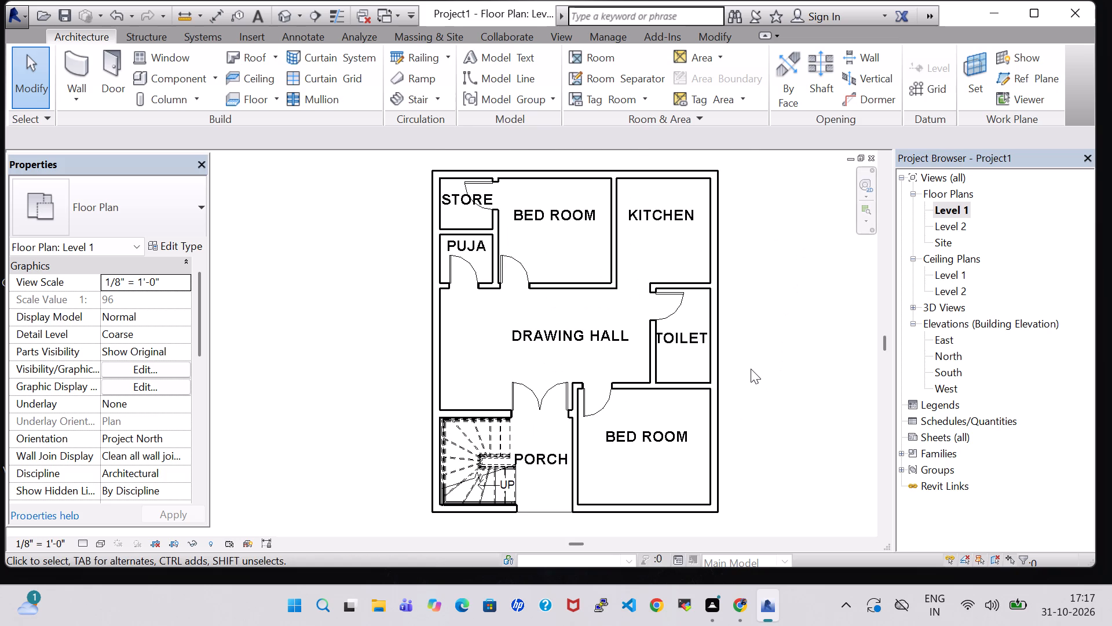
click(285, 14)
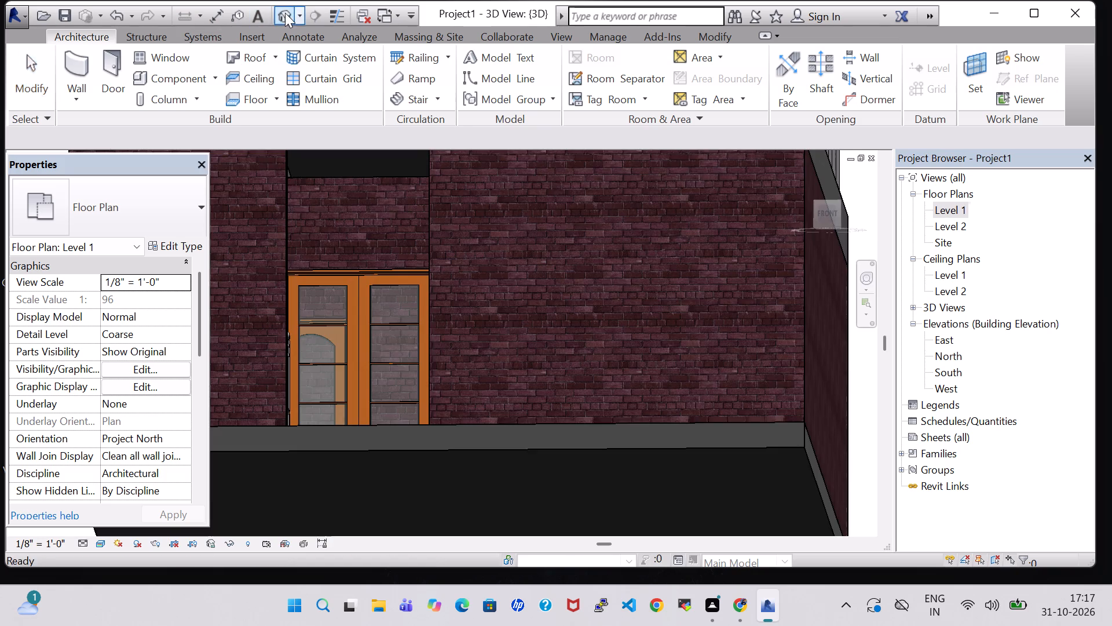
scroll(630, 374, down, 6)
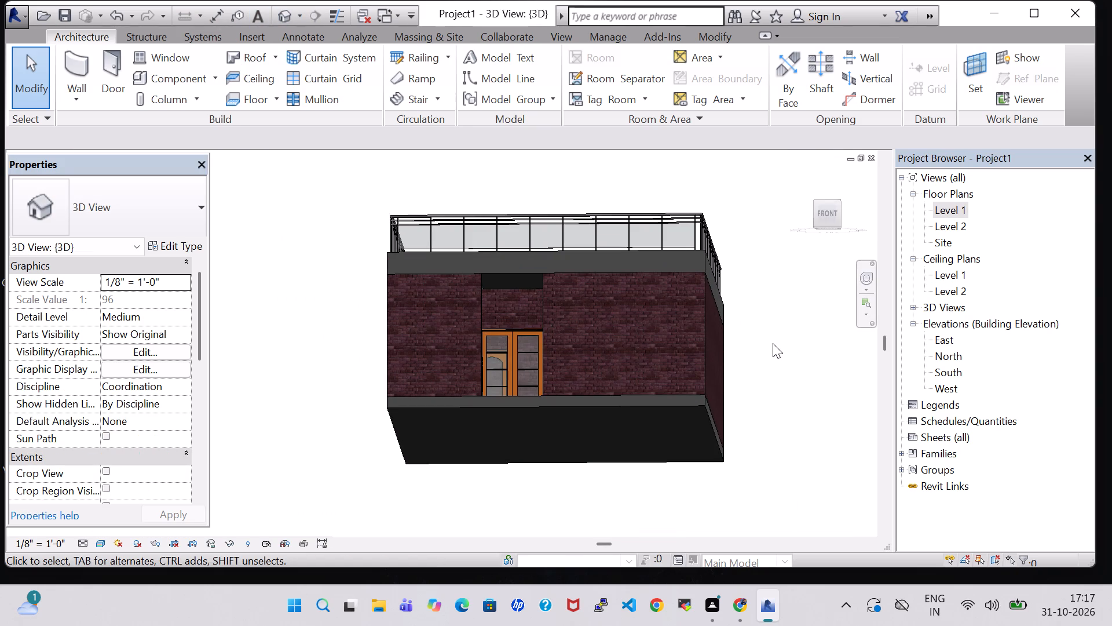
shift+middle_drag(773, 343, 752, 443)
shift+scroll(773, 343, down, 1)
shift+middle_click(752, 443)
middle_drag(752, 443, 762, 438)
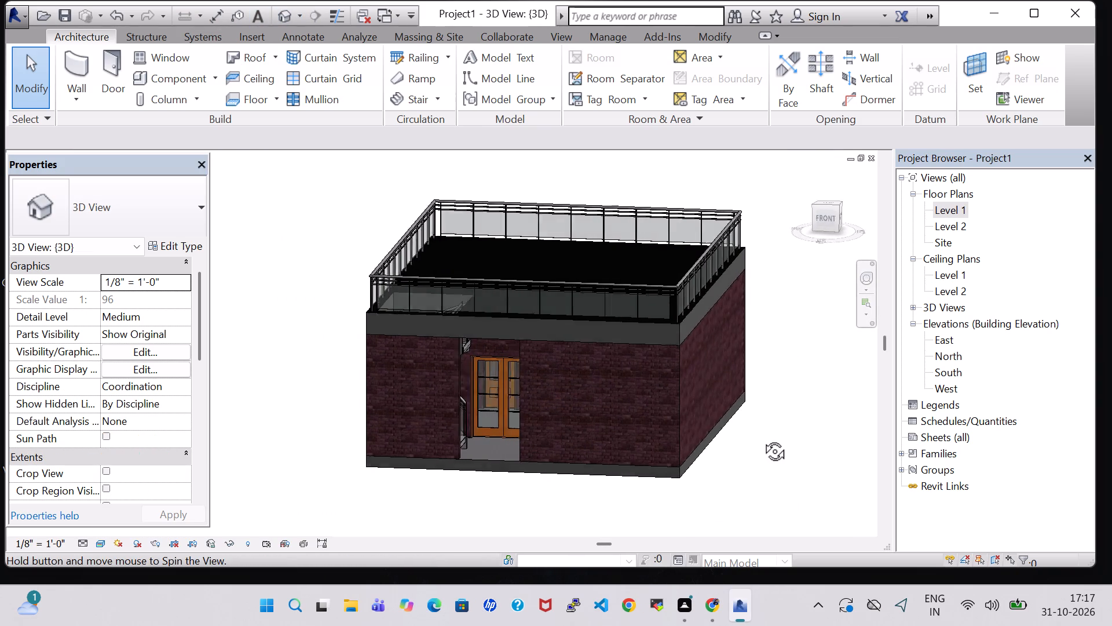
middle_drag(762, 438, 774, 425)
double_click(956, 208)
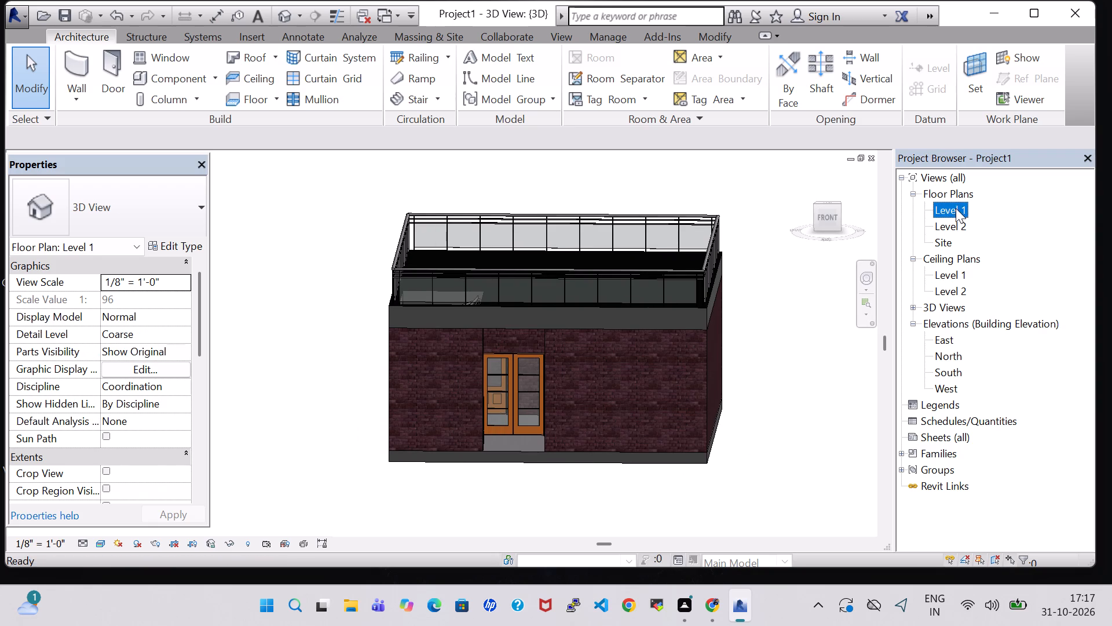
scroll(603, 271, down, 1)
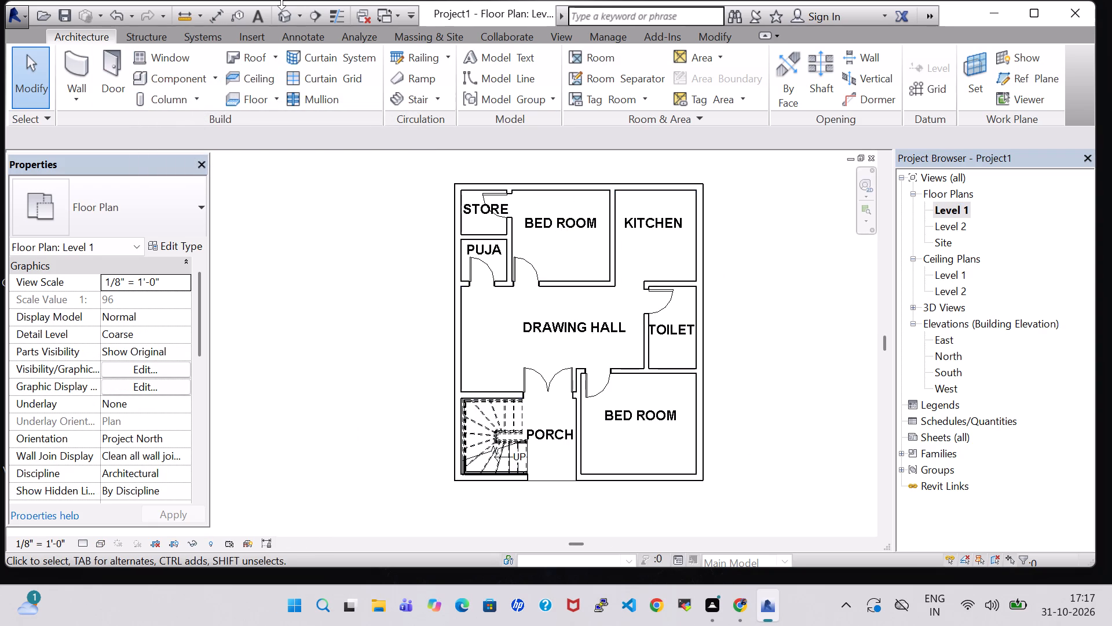
Examine the house in 3D from the side, front, above and below, focusing on the porch entrance, stair and roof railing.
click(285, 14)
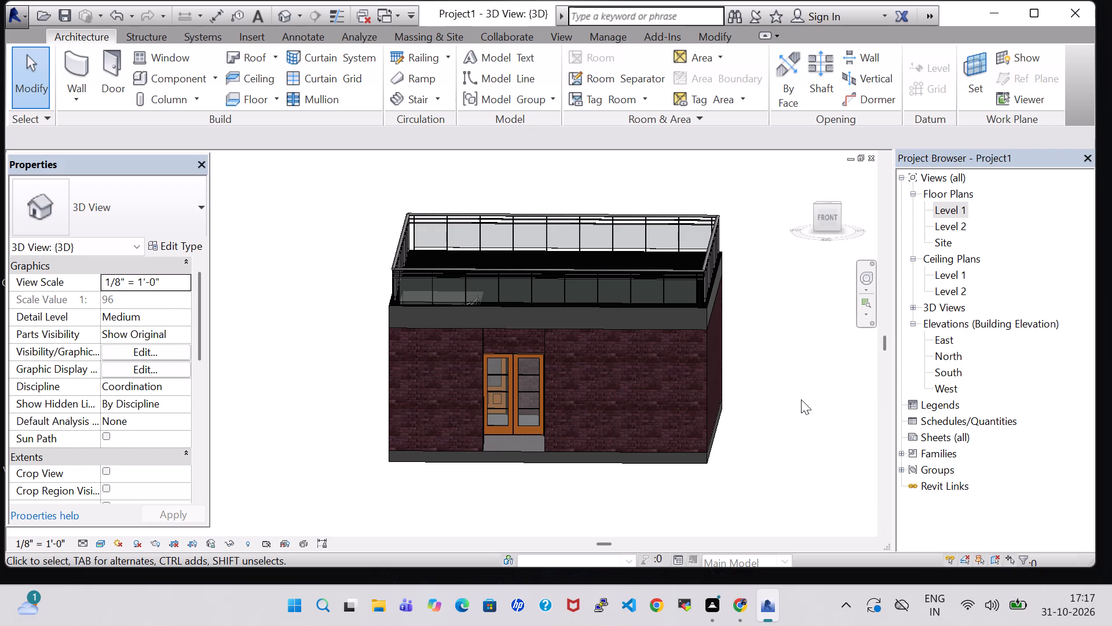
middle_drag(609, 478, 771, 482)
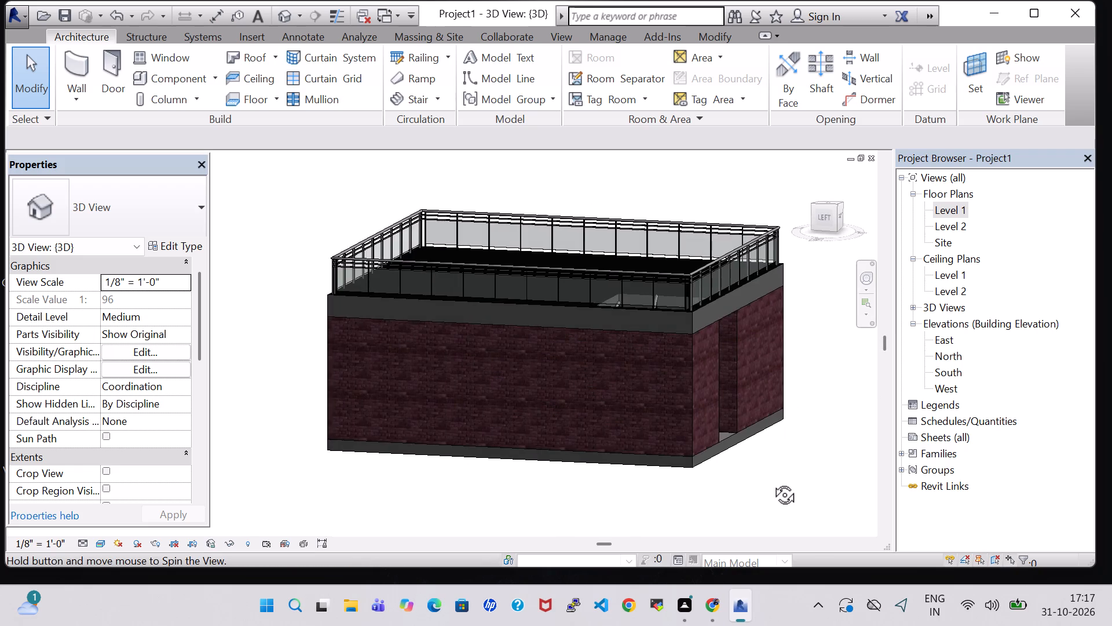
middle_drag(771, 482, 631, 545)
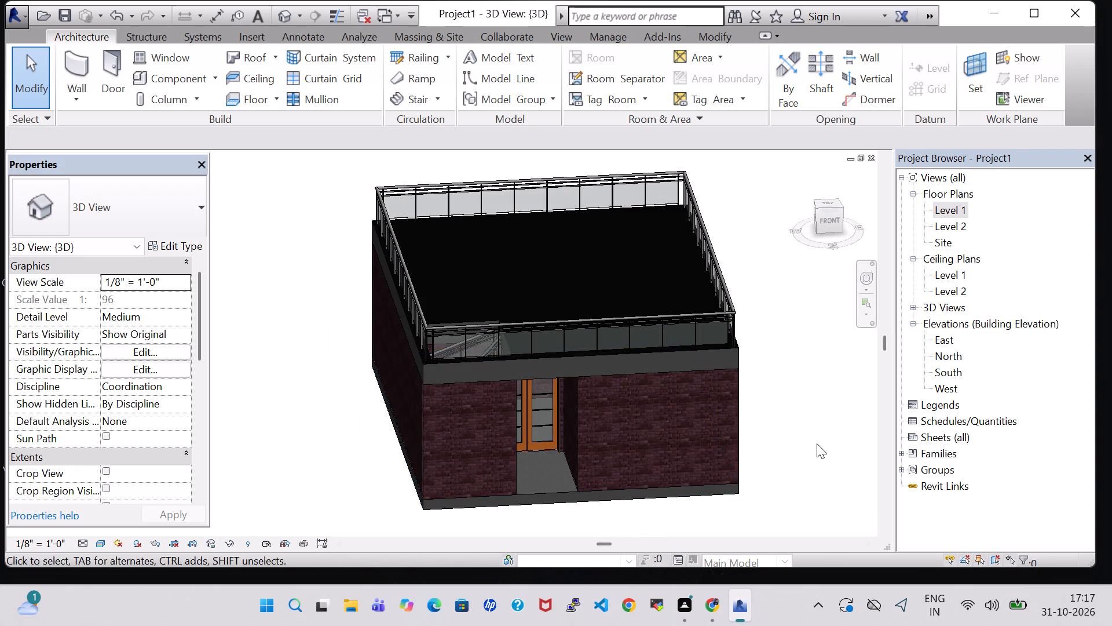
shift+middle_drag(817, 443, 755, 445)
shift+middle_drag(753, 444, 765, 375)
shift+middle_drag(724, 453, 737, 449)
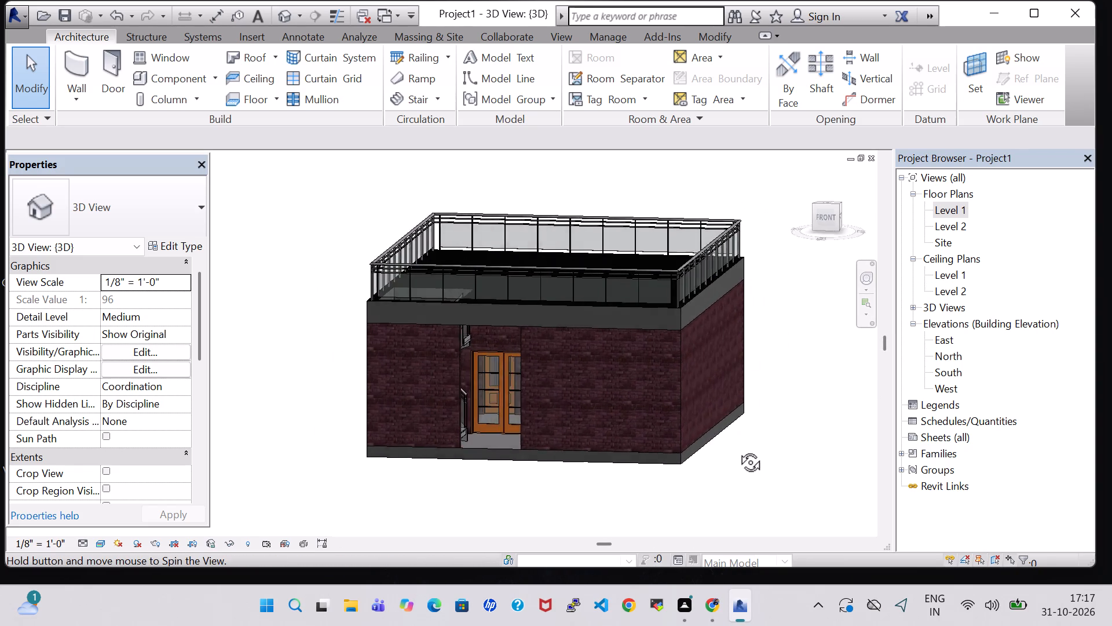
shift+middle_drag(737, 449, 741, 434)
scroll(741, 434, up, 1)
middle_drag(741, 434, 731, 400)
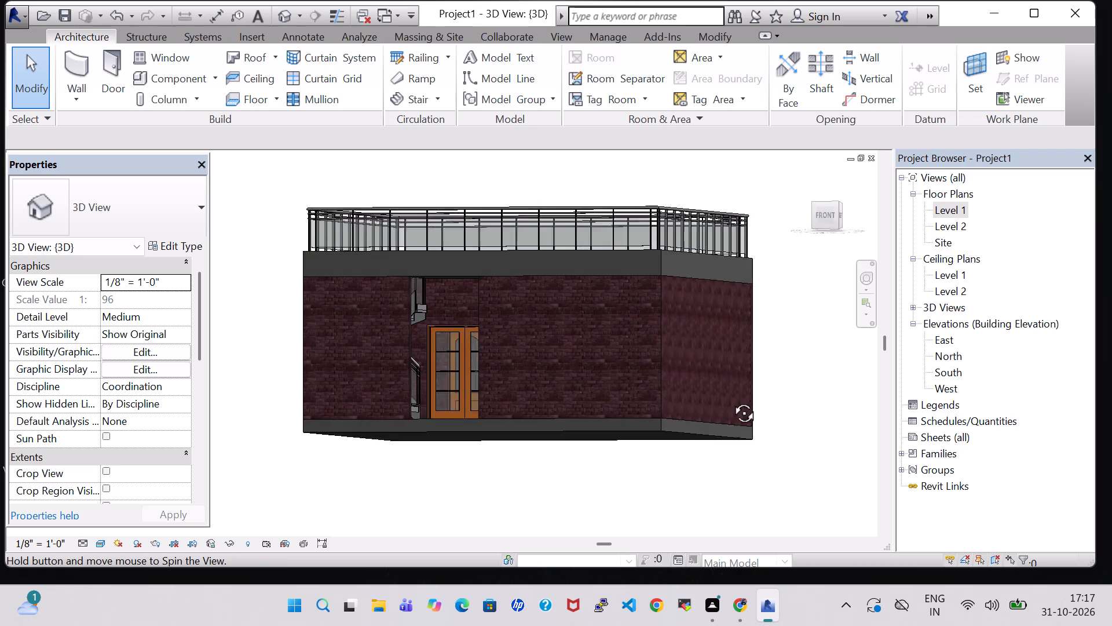
middle_drag(731, 400, 714, 341)
shift+middle_drag(714, 341, 724, 365)
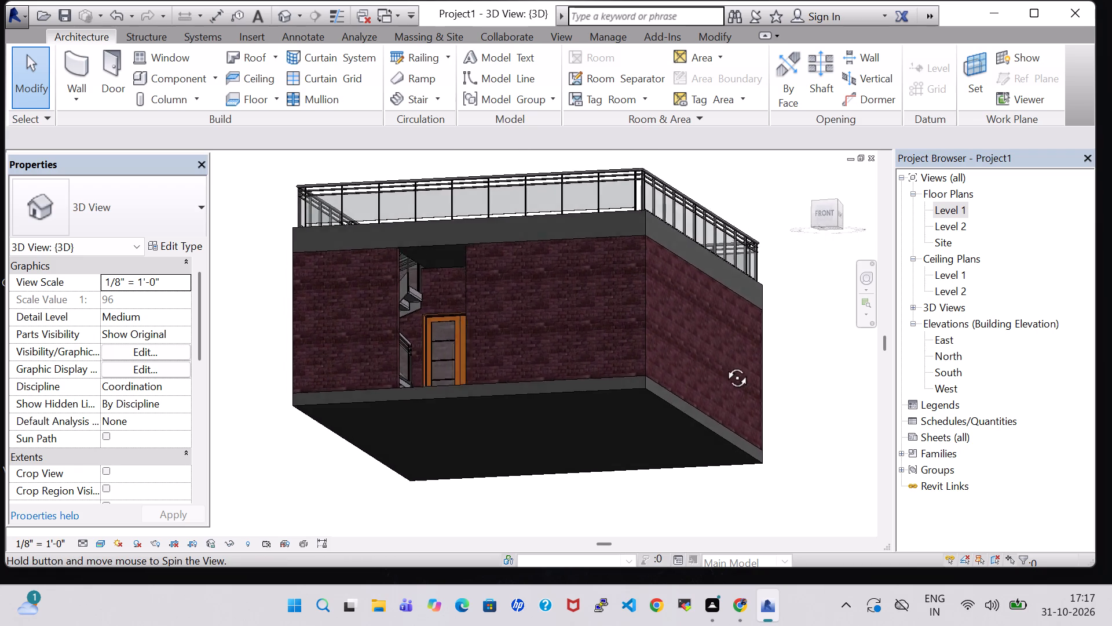
shift+middle_drag(724, 365, 735, 481)
scroll(399, 395, up, 7)
shift+middle_drag(533, 447, 504, 351)
shift+middle_drag(504, 354, 536, 498)
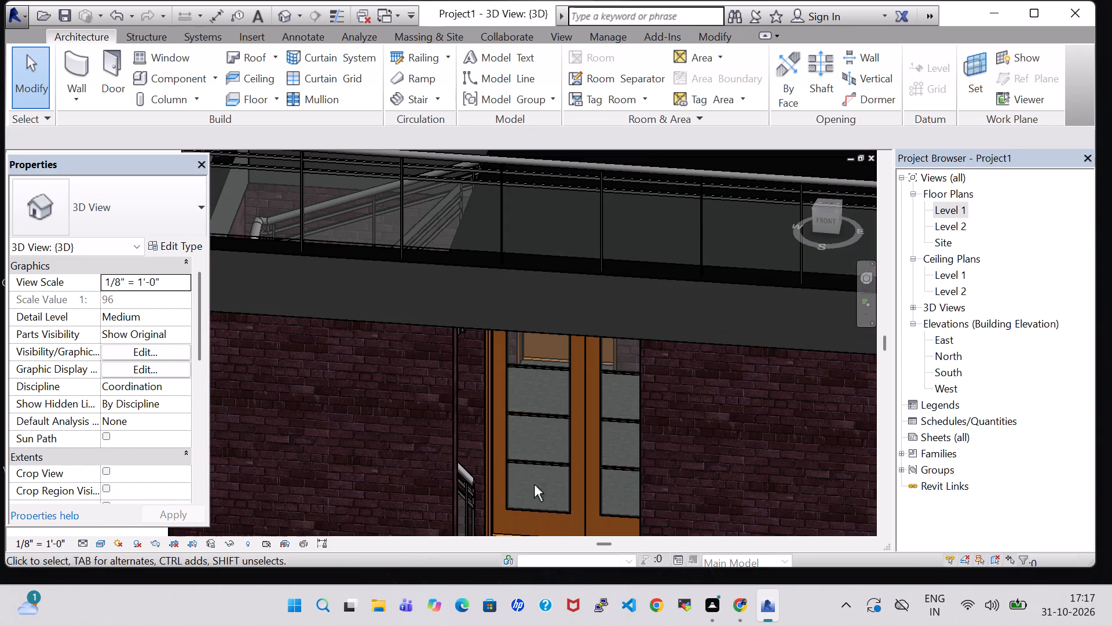
scroll(945, 230, down, 2)
scroll(710, 340, down, 7)
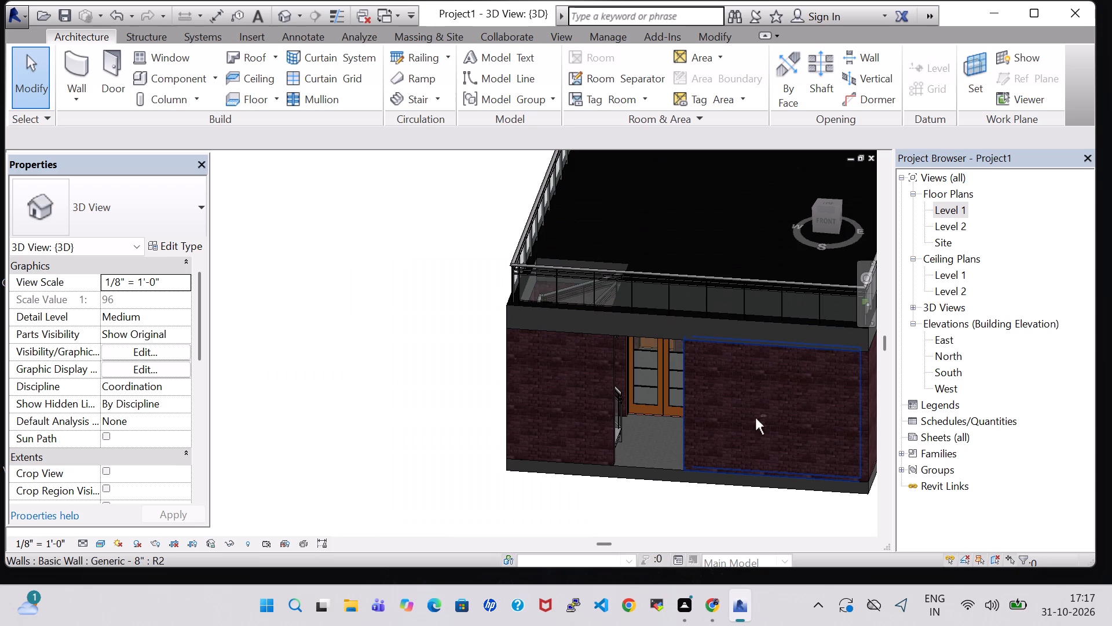
shift+middle_click(755, 418)
shift+middle_drag(755, 418, 769, 418)
scroll(742, 411, down, 1)
middle_drag(589, 424, 606, 370)
Review the winder stair's type properties from the Level 1 plan and close them without edits.
double_click(933, 209)
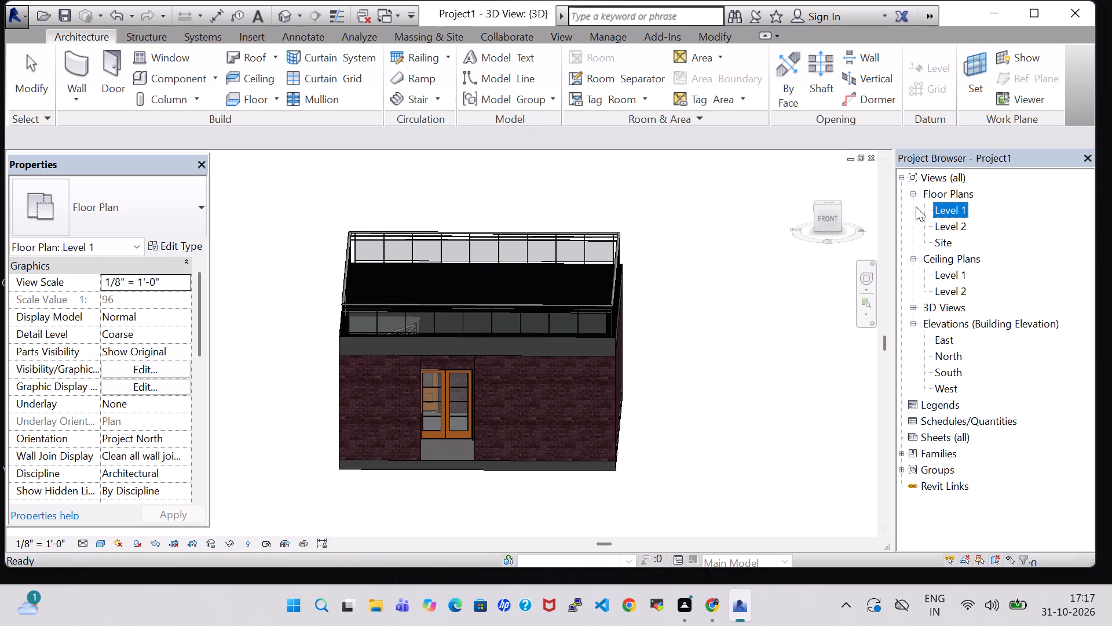
double_click(948, 206)
click(496, 409)
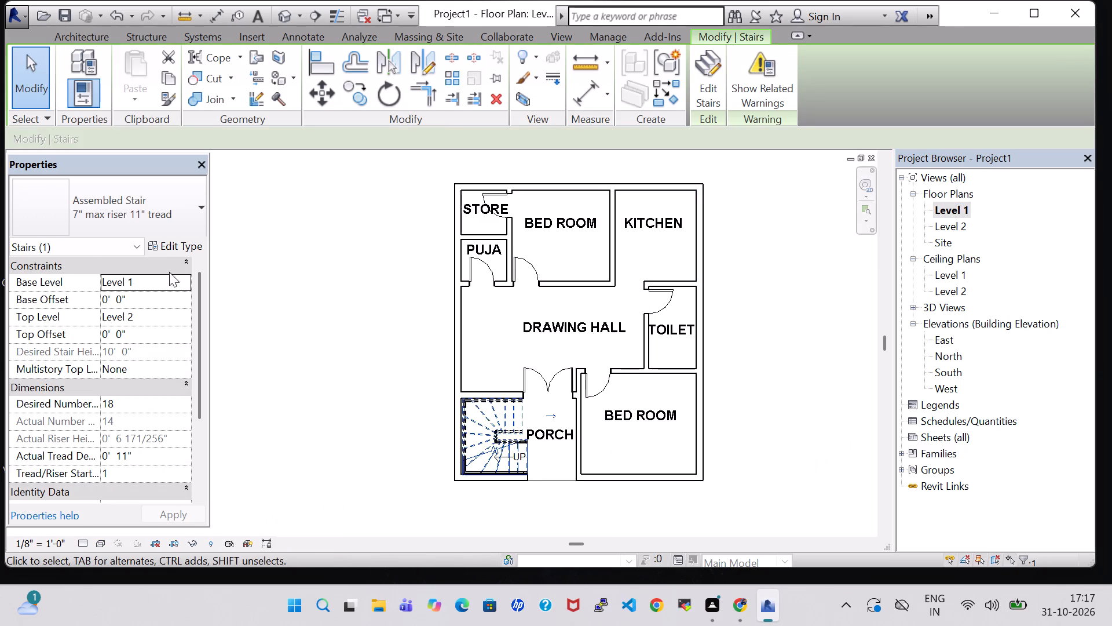
click(175, 242)
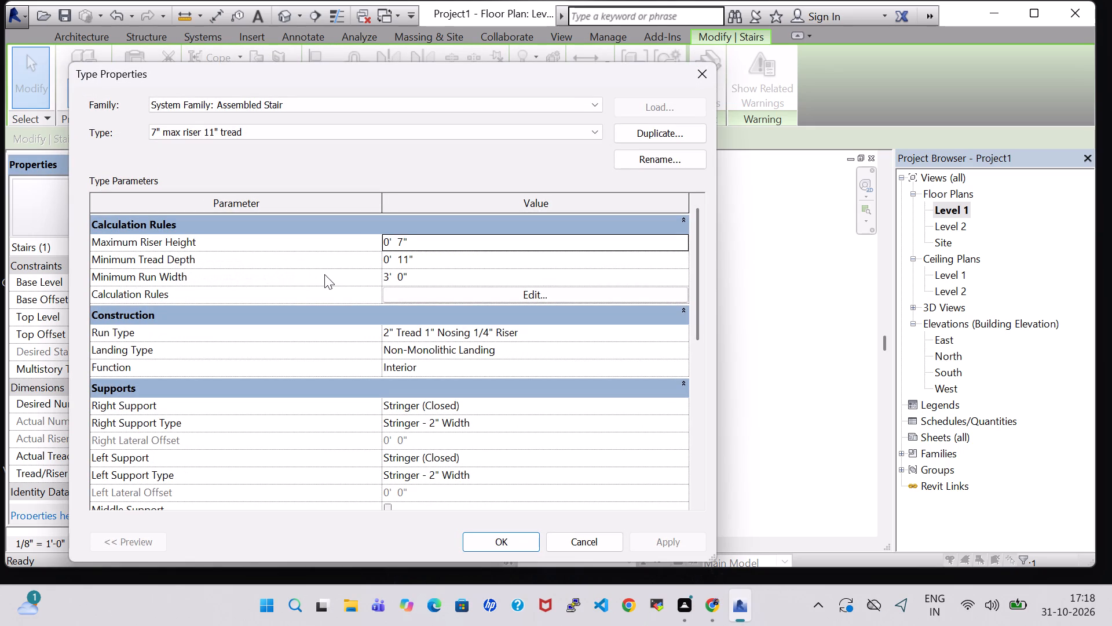
click(702, 79)
click(812, 398)
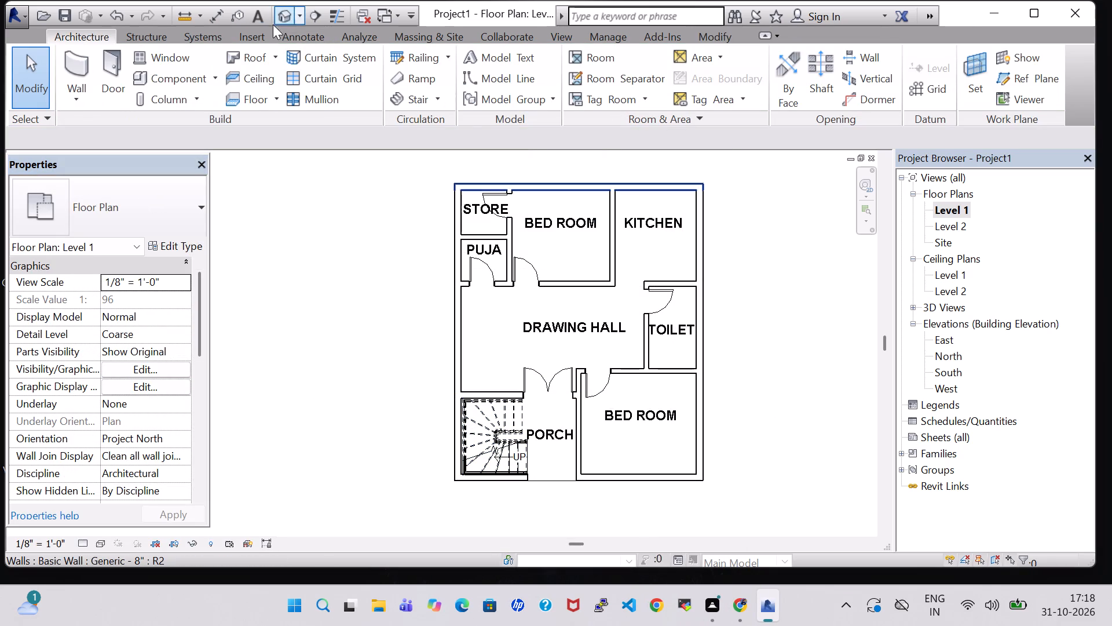
Examine the front facade, porch entrance and glass roof railing in 3D from slightly different angles.
click(287, 13)
middle_drag(698, 340, 706, 290)
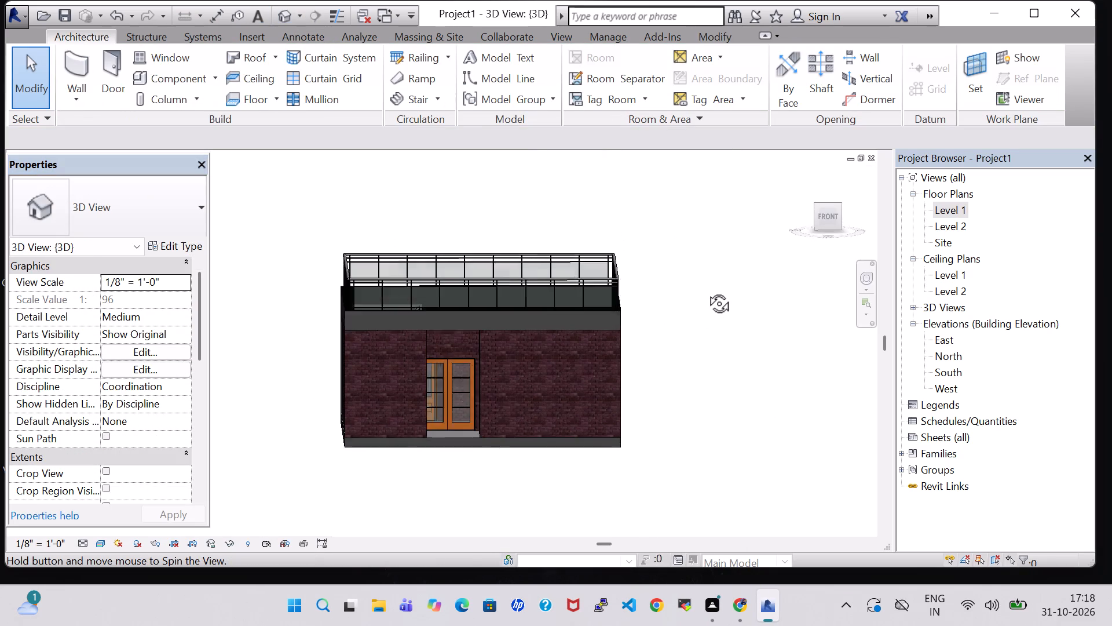
middle_drag(706, 290, 689, 305)
scroll(680, 356, up, 1)
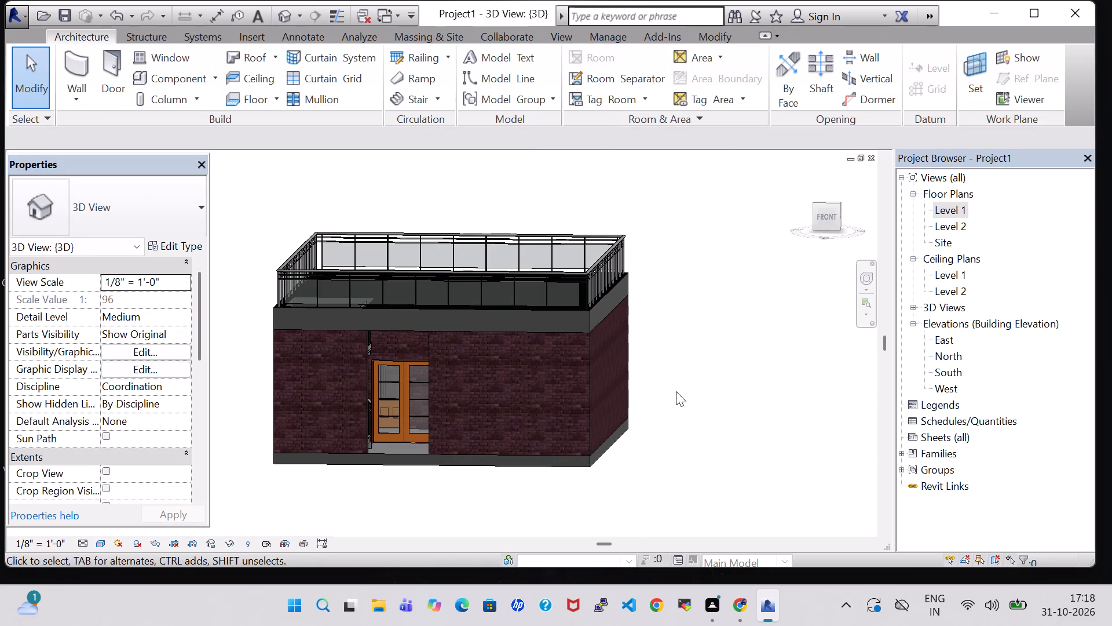
middle_click(676, 391)
middle_drag(672, 392, 691, 399)
middle_drag(689, 401, 699, 401)
middle_click(676, 398)
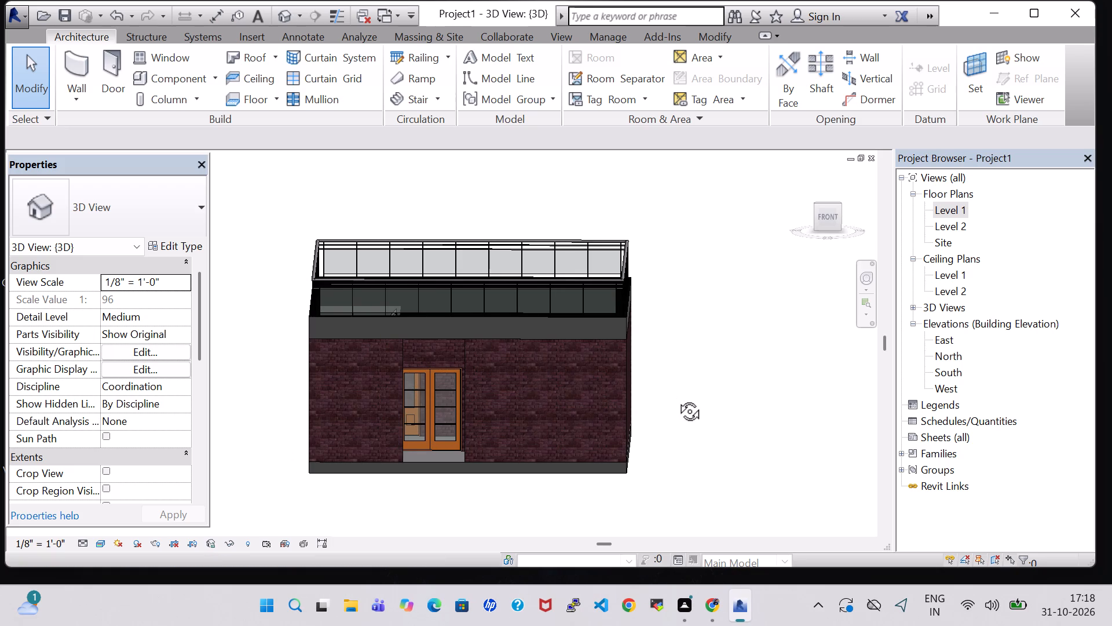
middle_drag(675, 398, 756, 412)
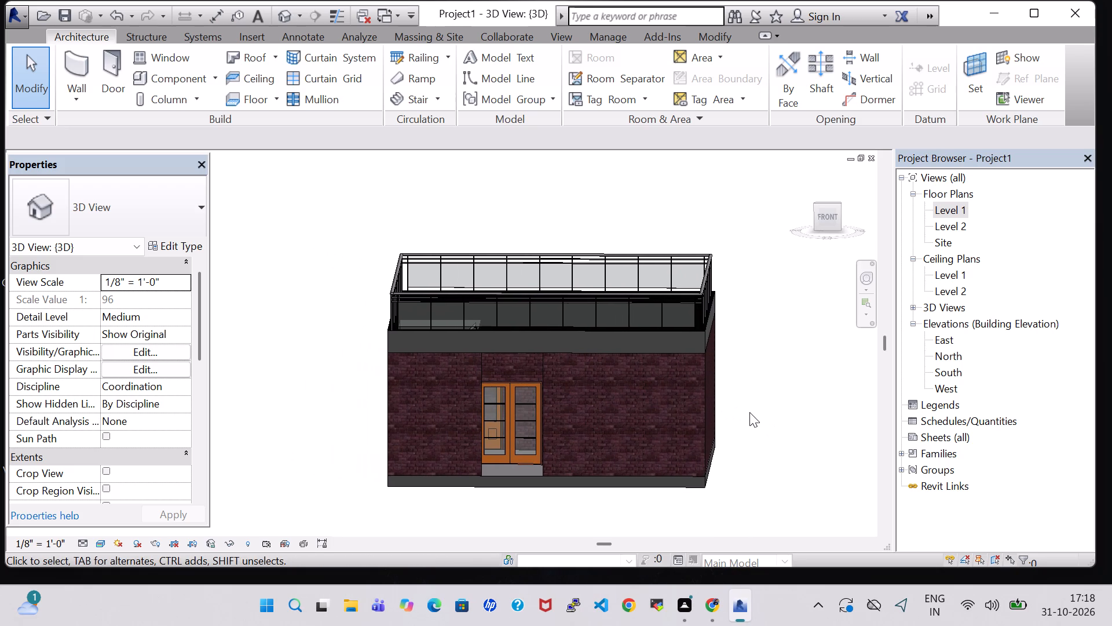
scroll(747, 412, up, 1)
middle_drag(747, 412, 767, 392)
scroll(767, 392, up, 1)
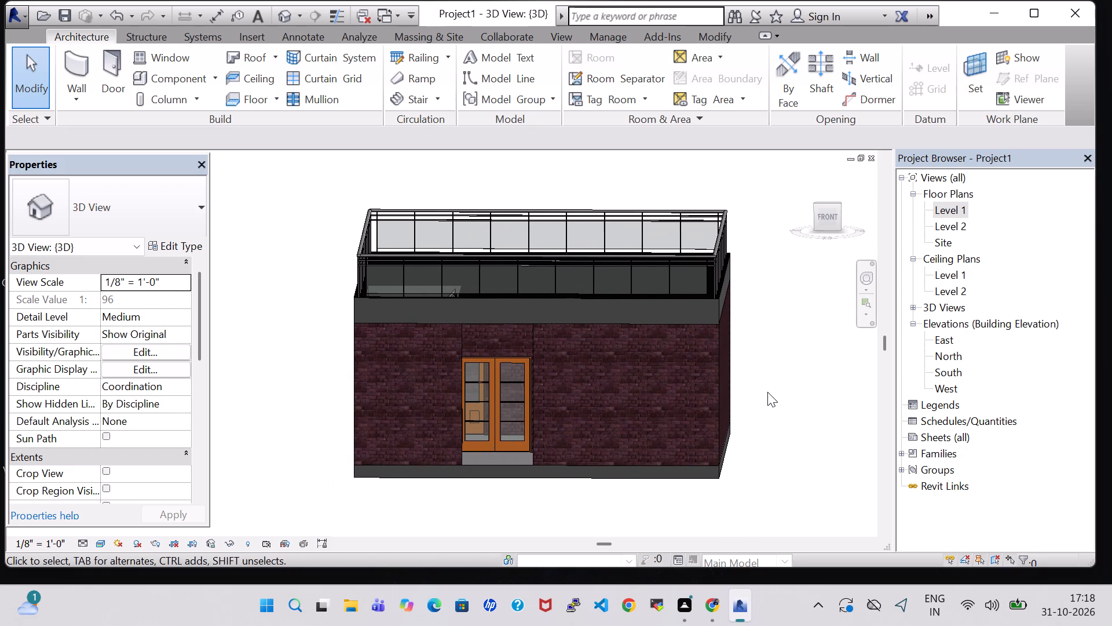
middle_drag(767, 392, 784, 396)
Return to the Level 1 floor plan with the whole house layout in view.
double_click(942, 211)
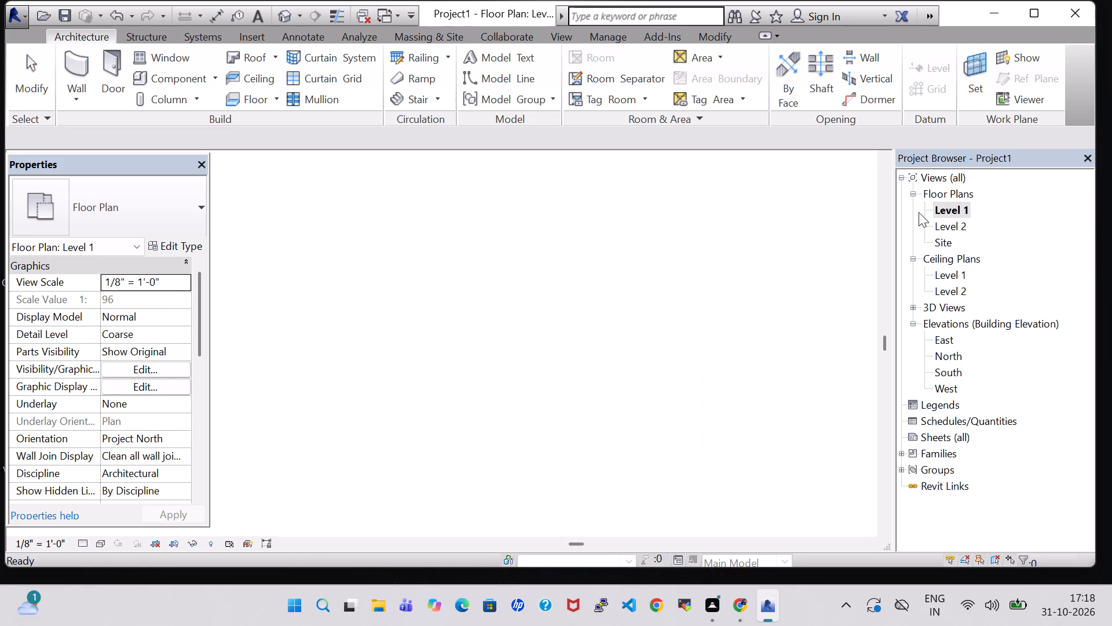
scroll(543, 271, down, 2)
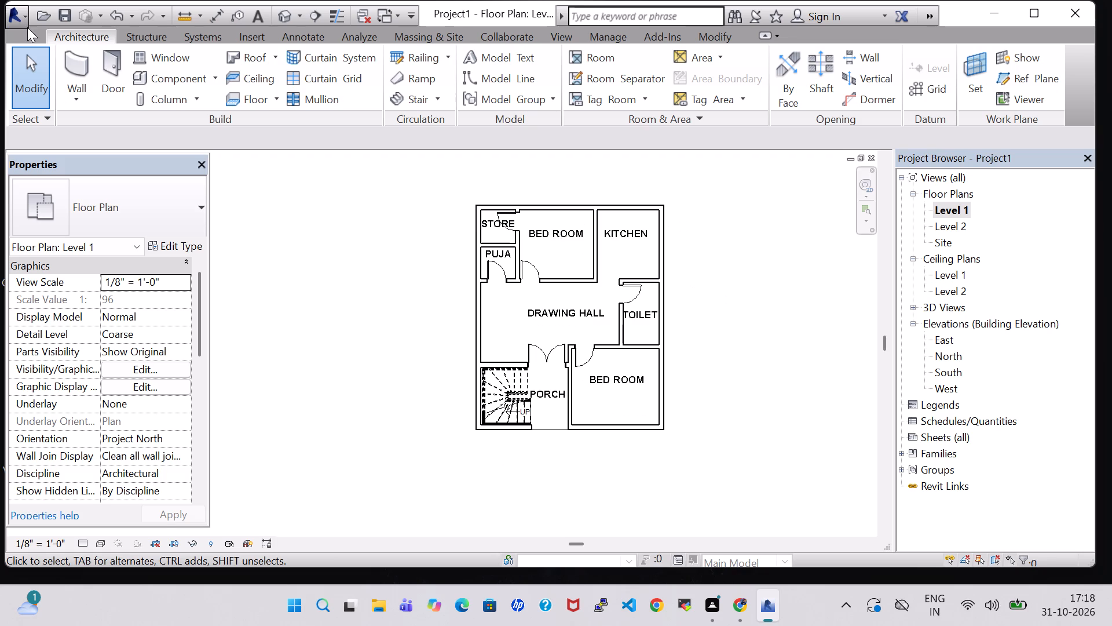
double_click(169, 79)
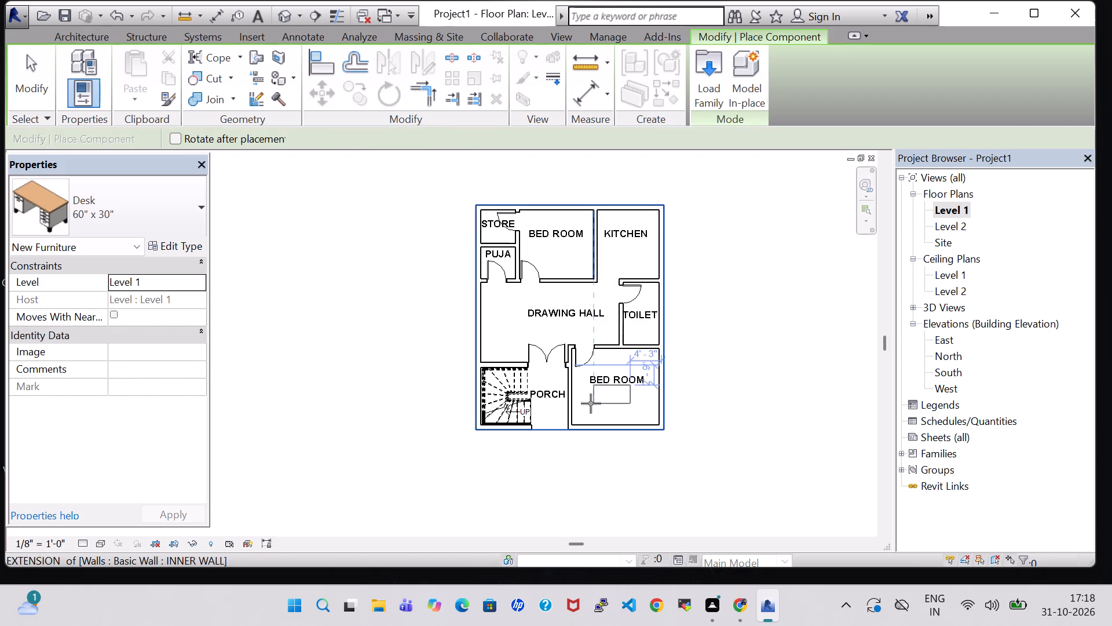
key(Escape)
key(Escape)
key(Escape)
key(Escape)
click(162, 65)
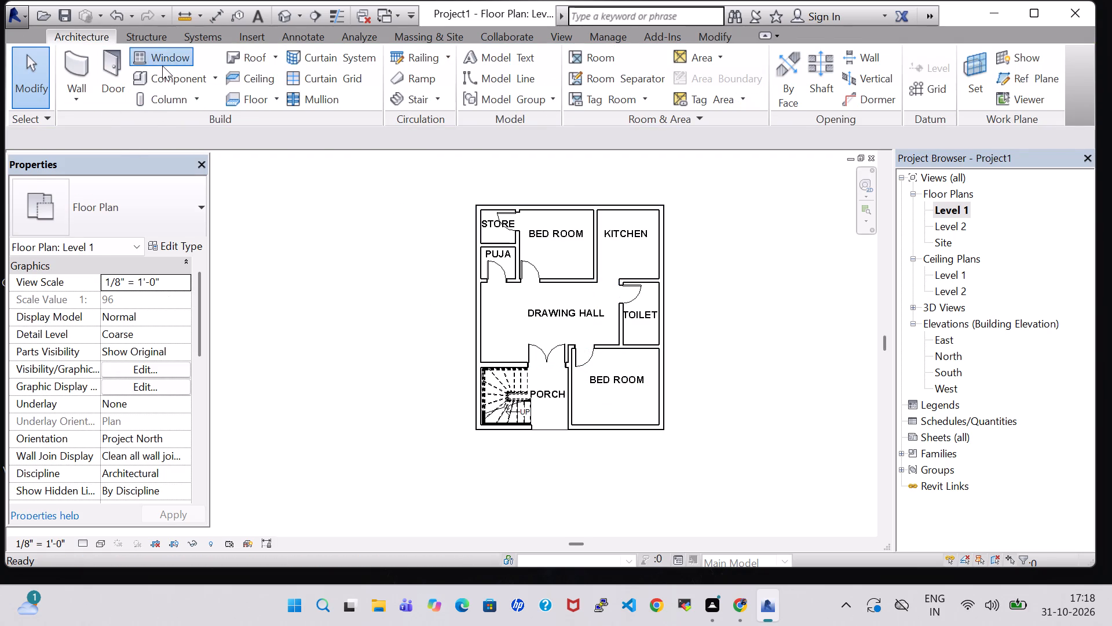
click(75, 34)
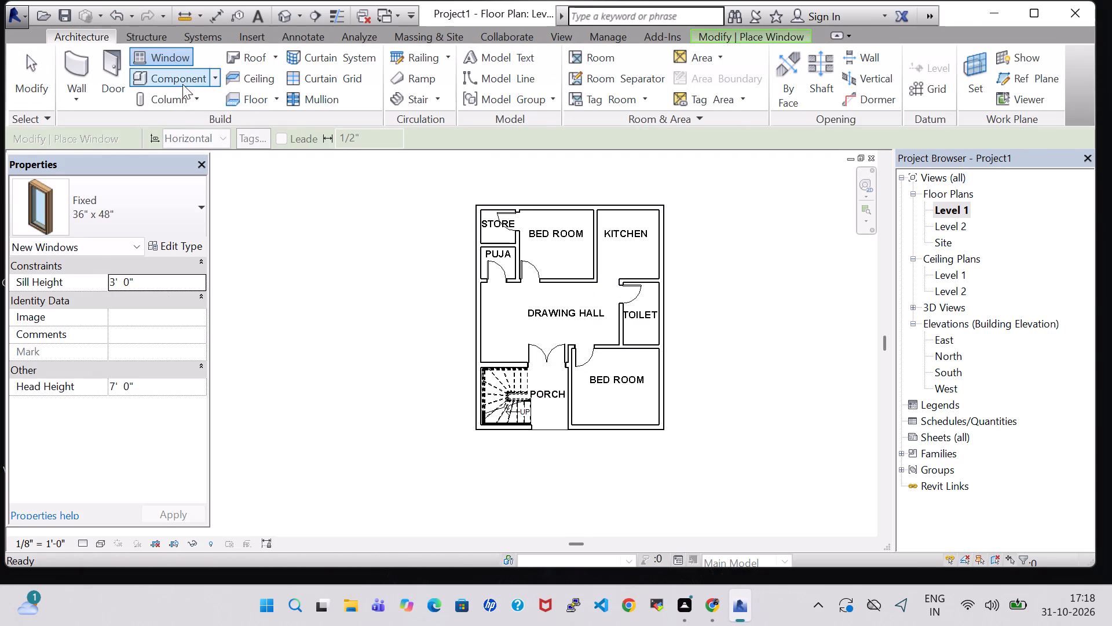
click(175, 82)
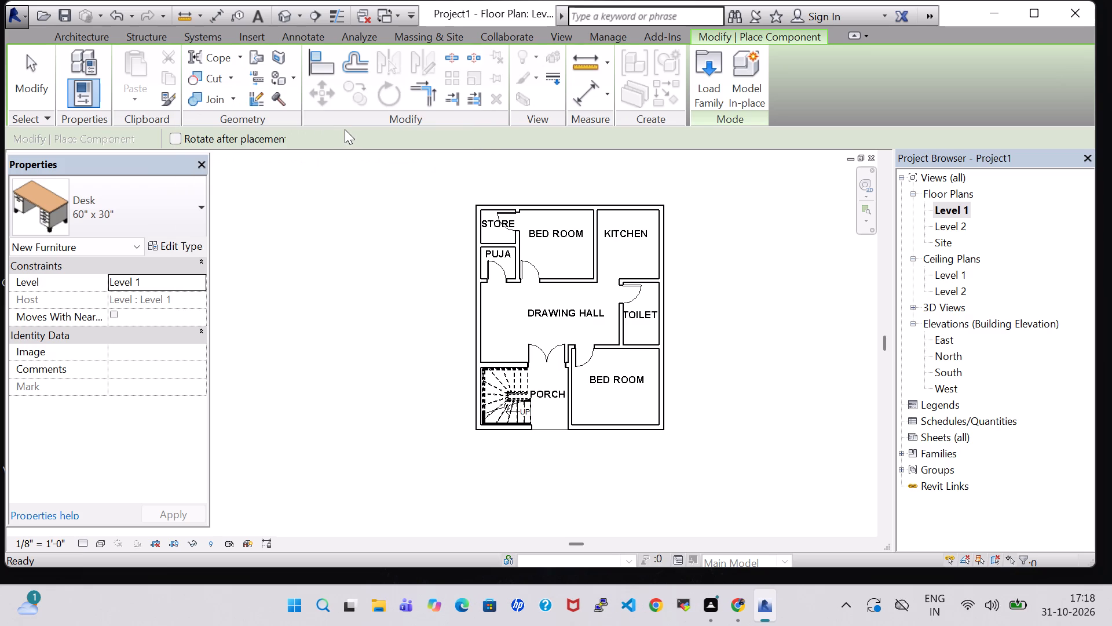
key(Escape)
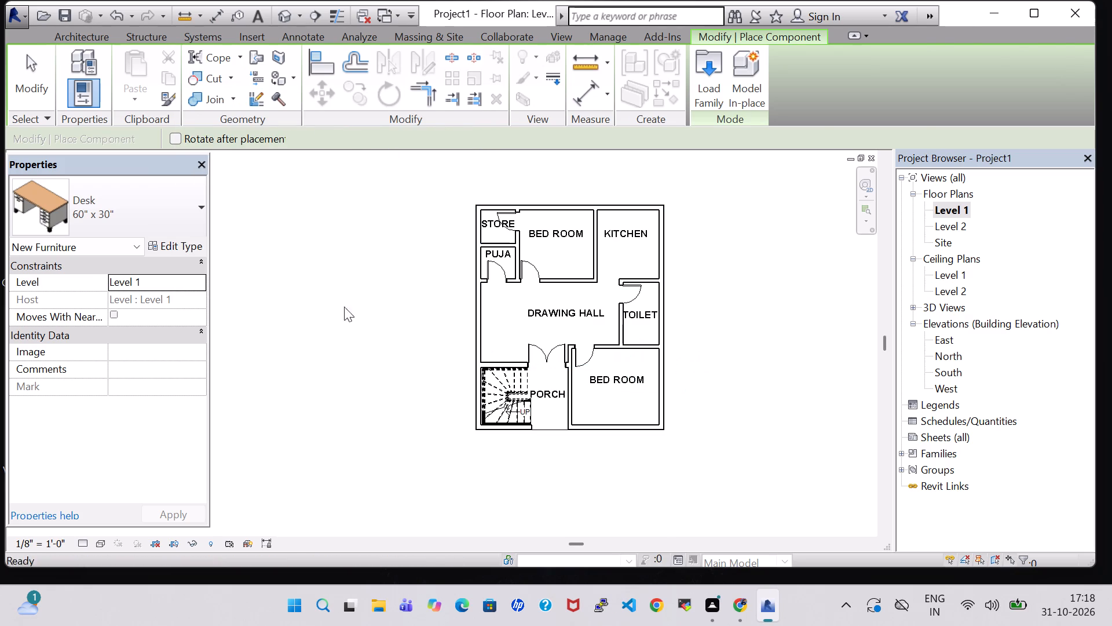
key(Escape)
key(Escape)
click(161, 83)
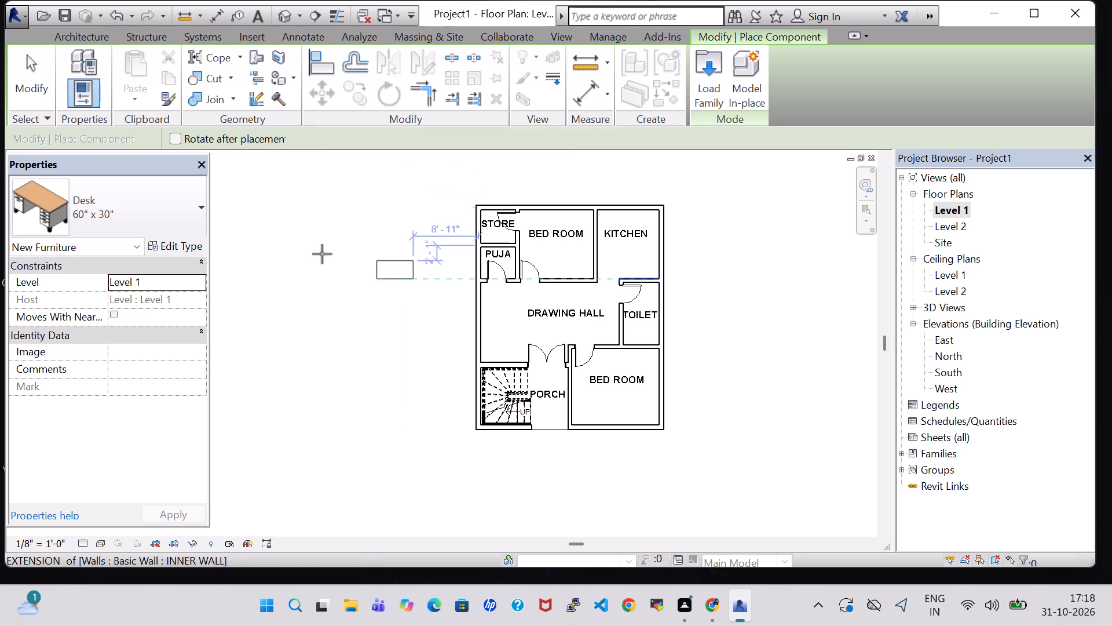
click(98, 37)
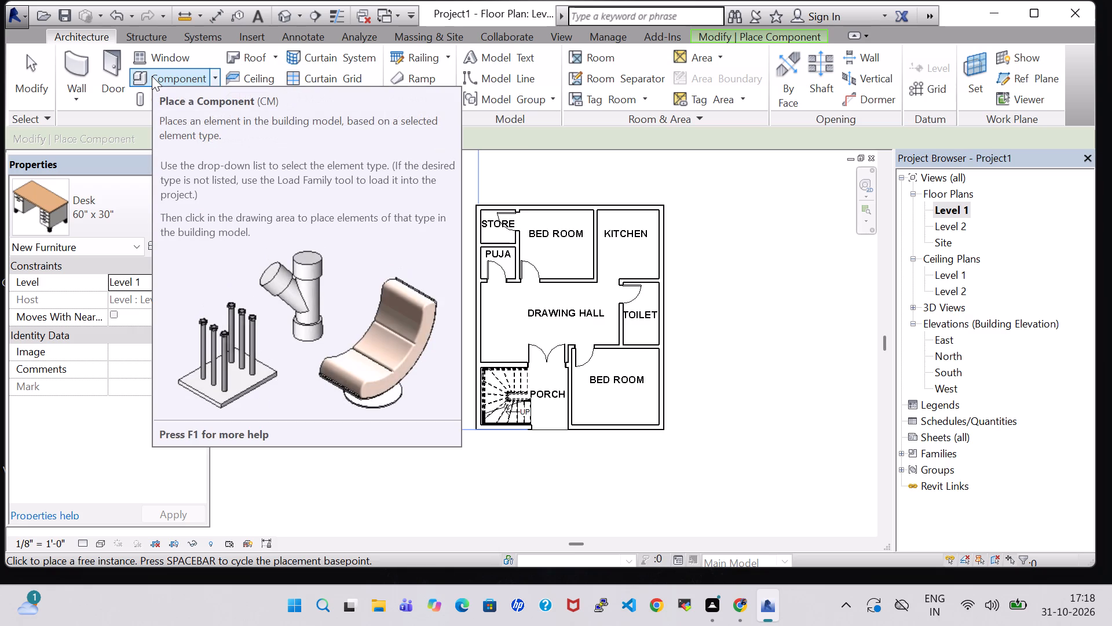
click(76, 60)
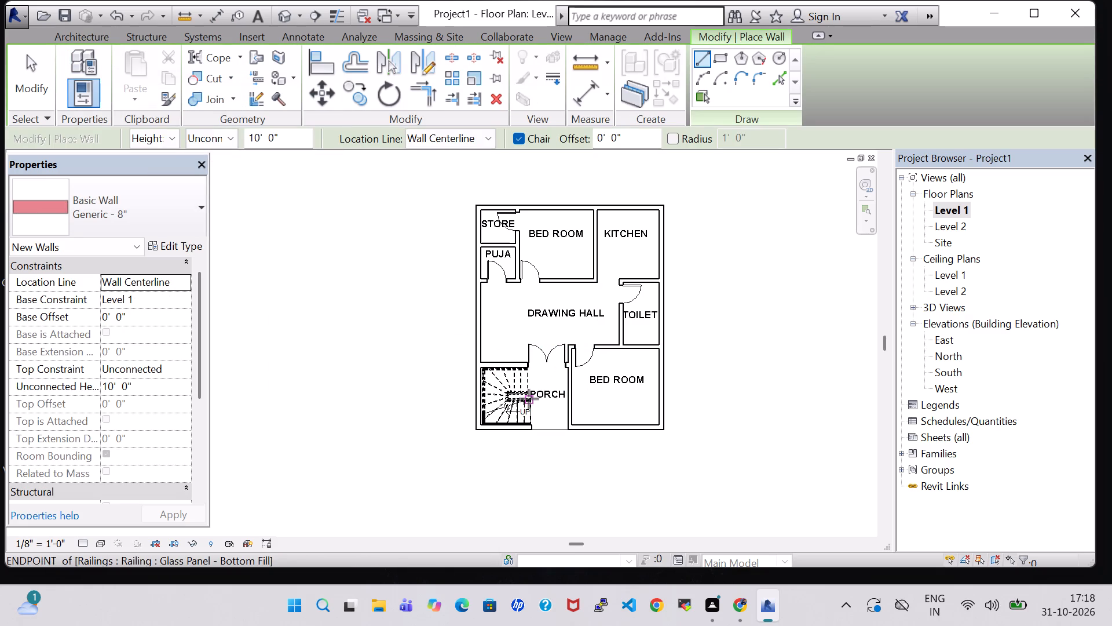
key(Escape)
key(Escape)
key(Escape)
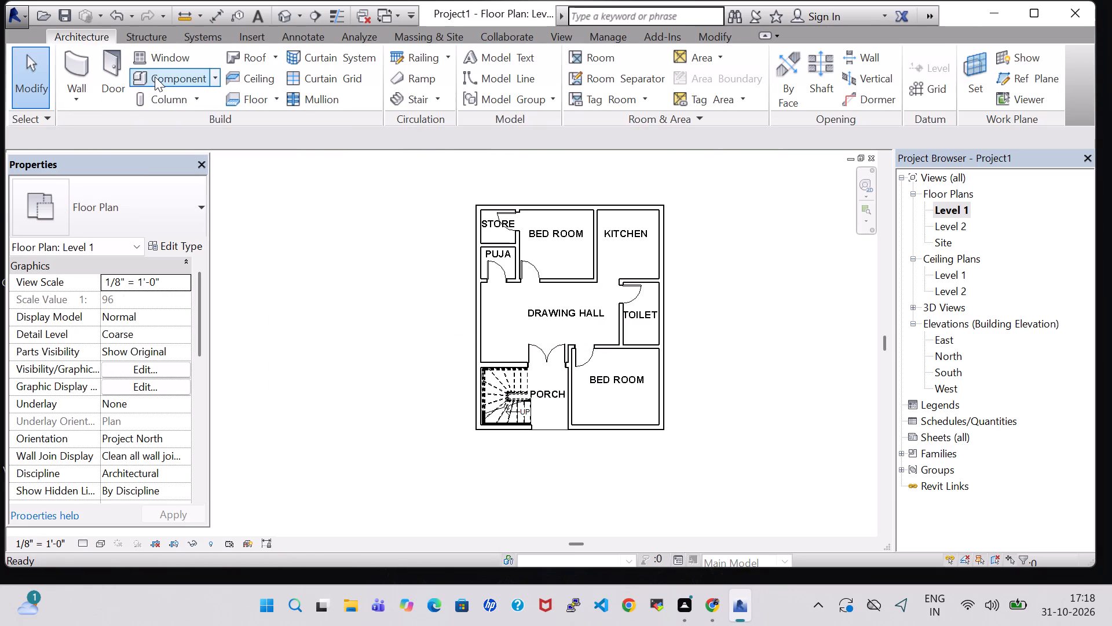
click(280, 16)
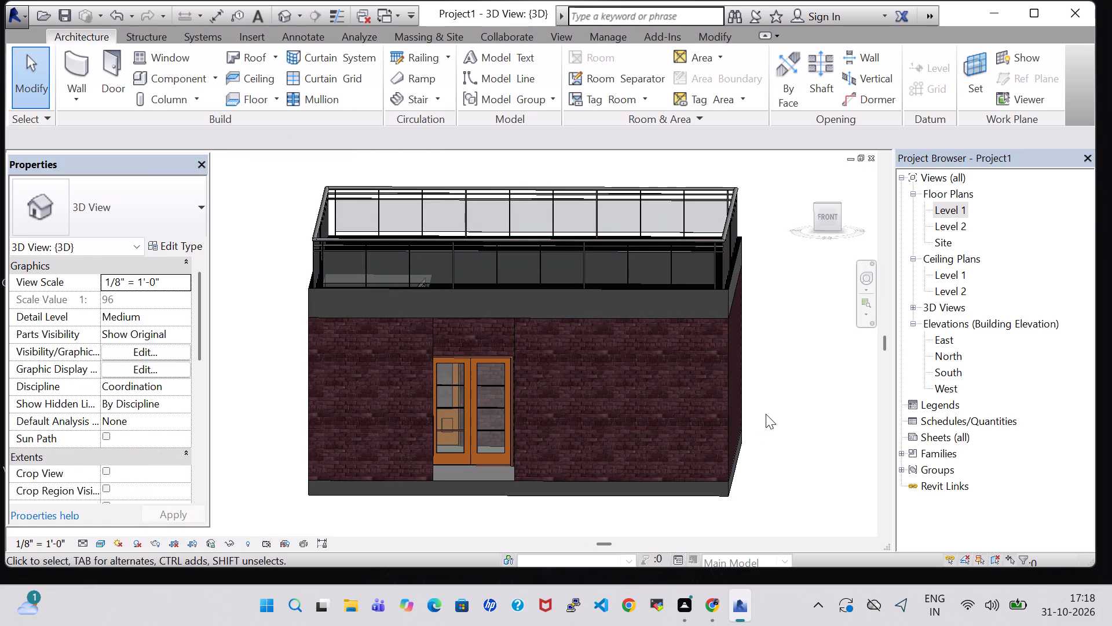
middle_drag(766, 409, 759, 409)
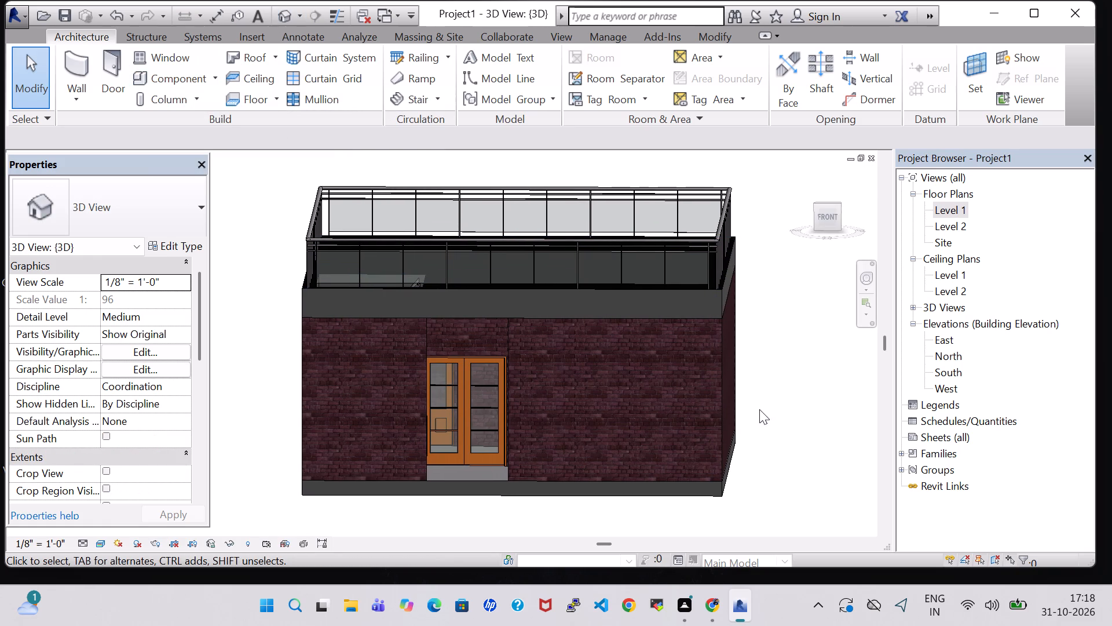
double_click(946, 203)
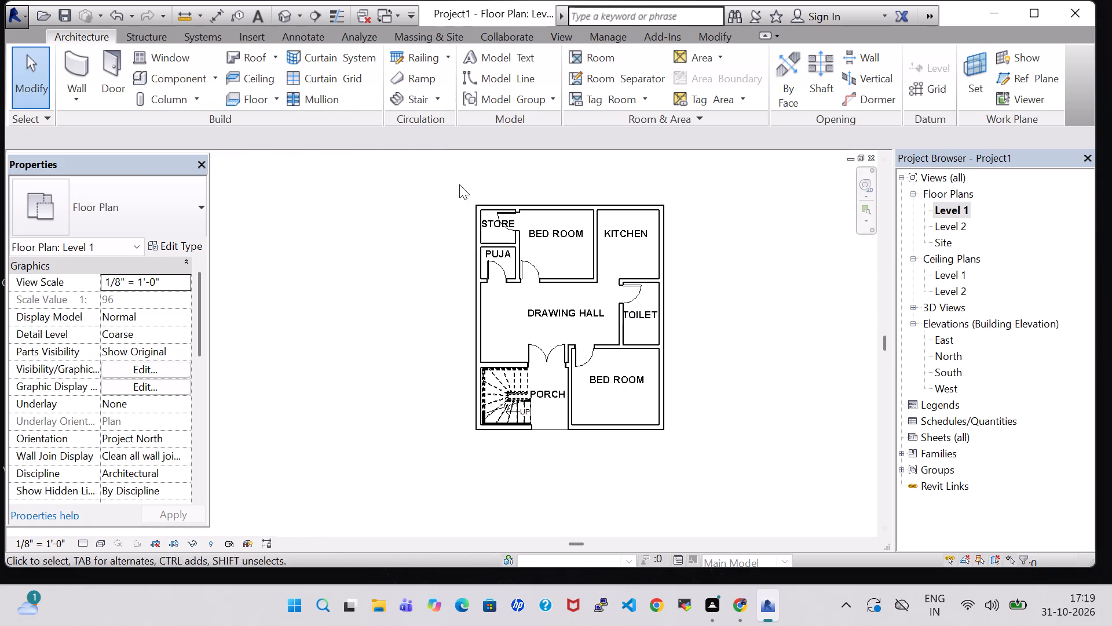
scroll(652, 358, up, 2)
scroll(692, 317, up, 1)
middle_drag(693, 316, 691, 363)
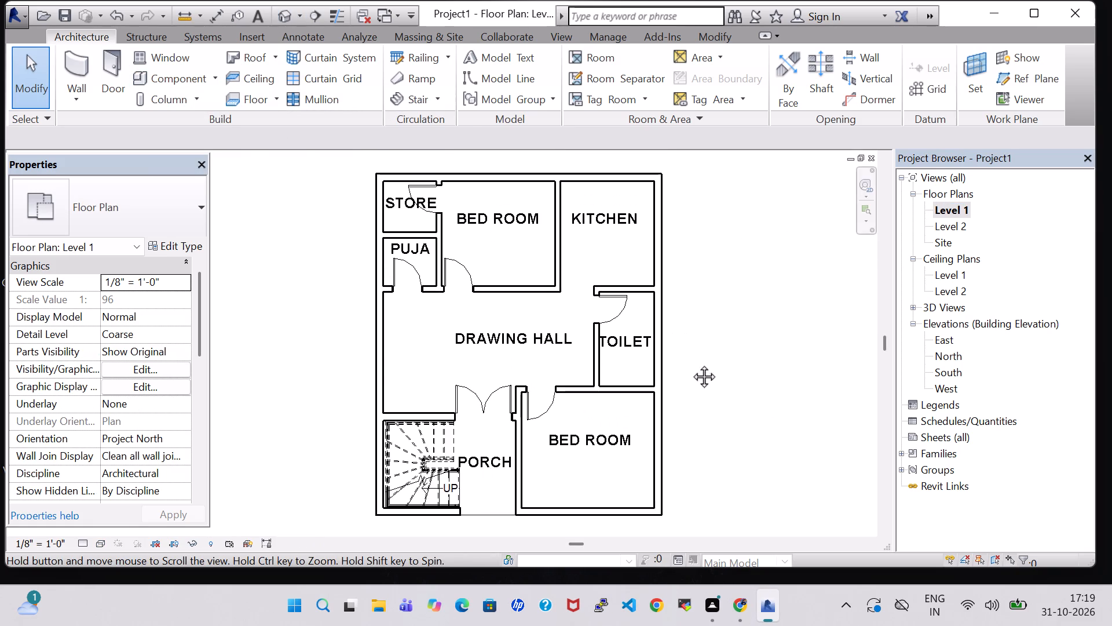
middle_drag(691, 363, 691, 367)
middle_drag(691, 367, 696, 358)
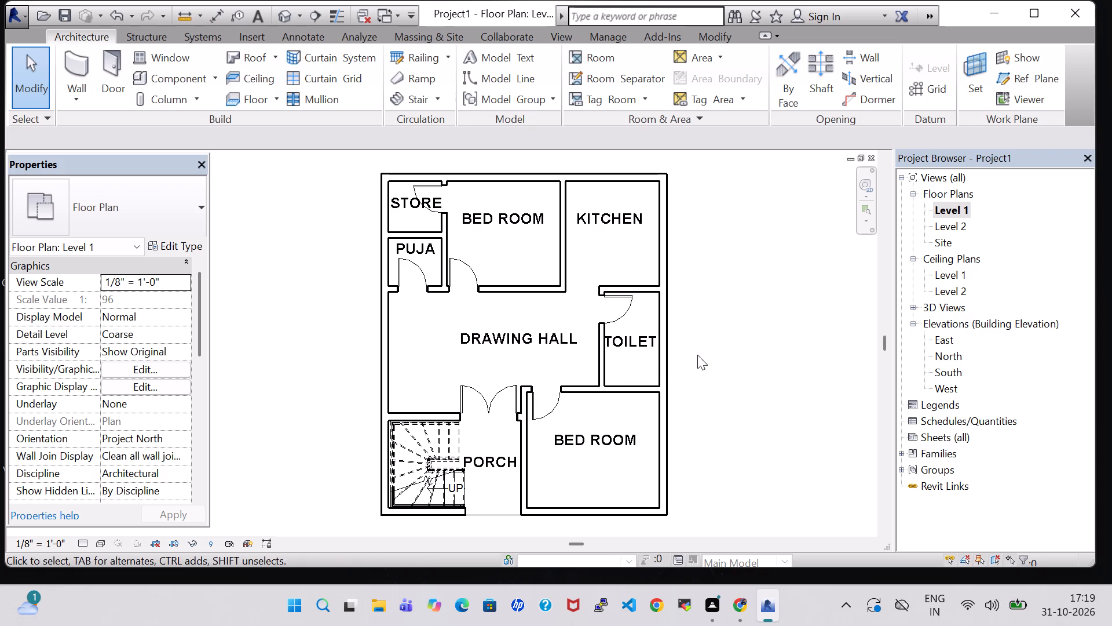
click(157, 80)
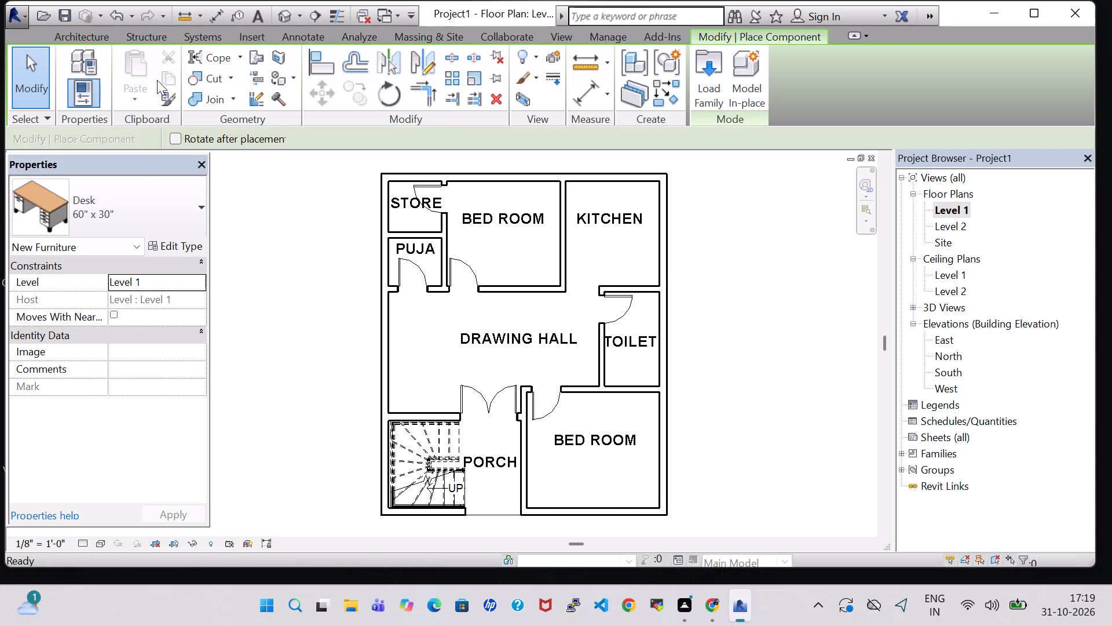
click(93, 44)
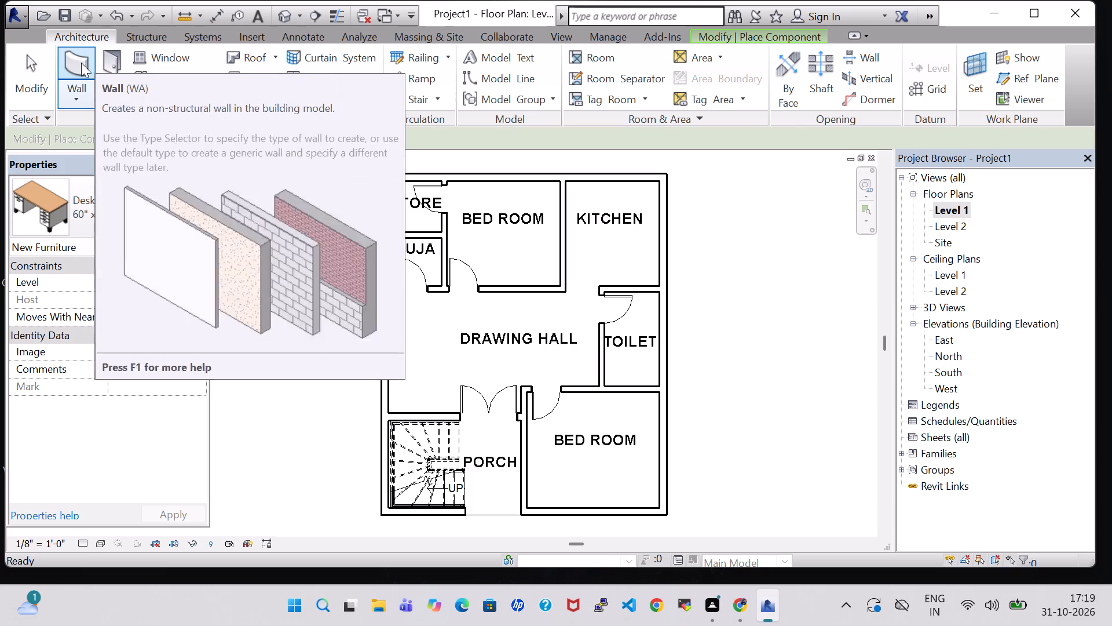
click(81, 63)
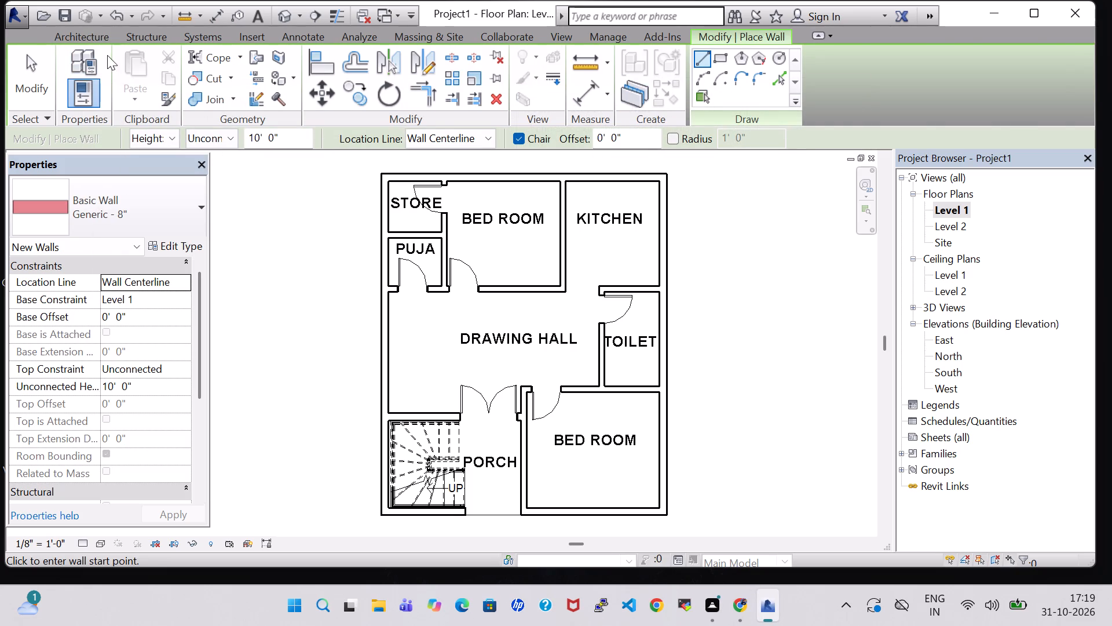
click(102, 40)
Load the Bed-Box family from the Beds folder of the US Imperial Furniture library as a component.
click(155, 70)
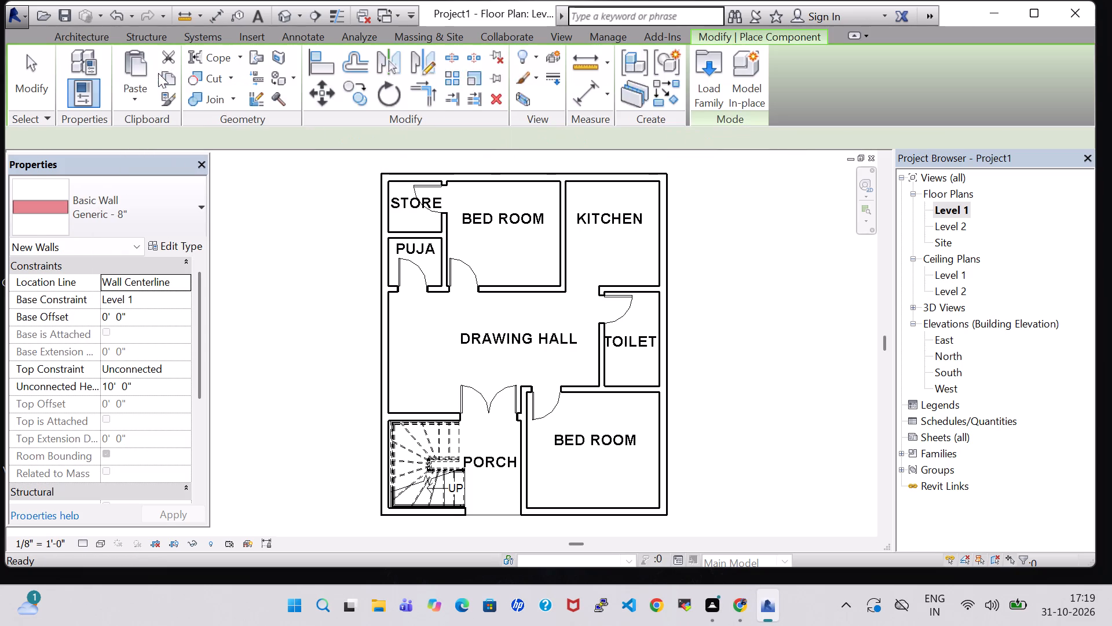
click(705, 66)
scroll(657, 287, down, 2)
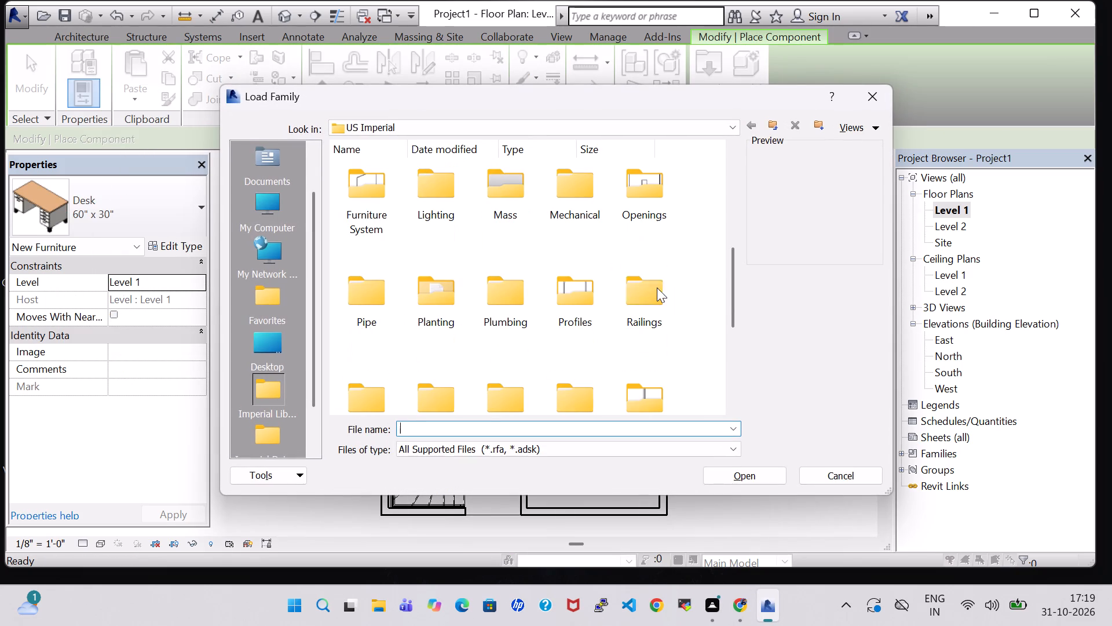
scroll(632, 225, up, 1)
double_click(651, 242)
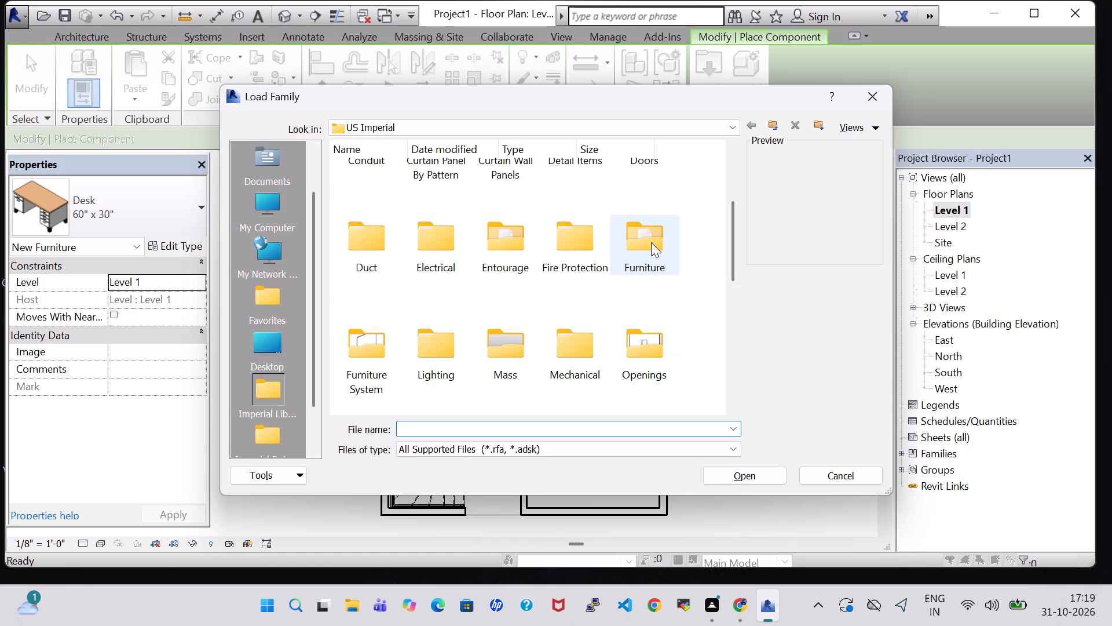
double_click(576, 201)
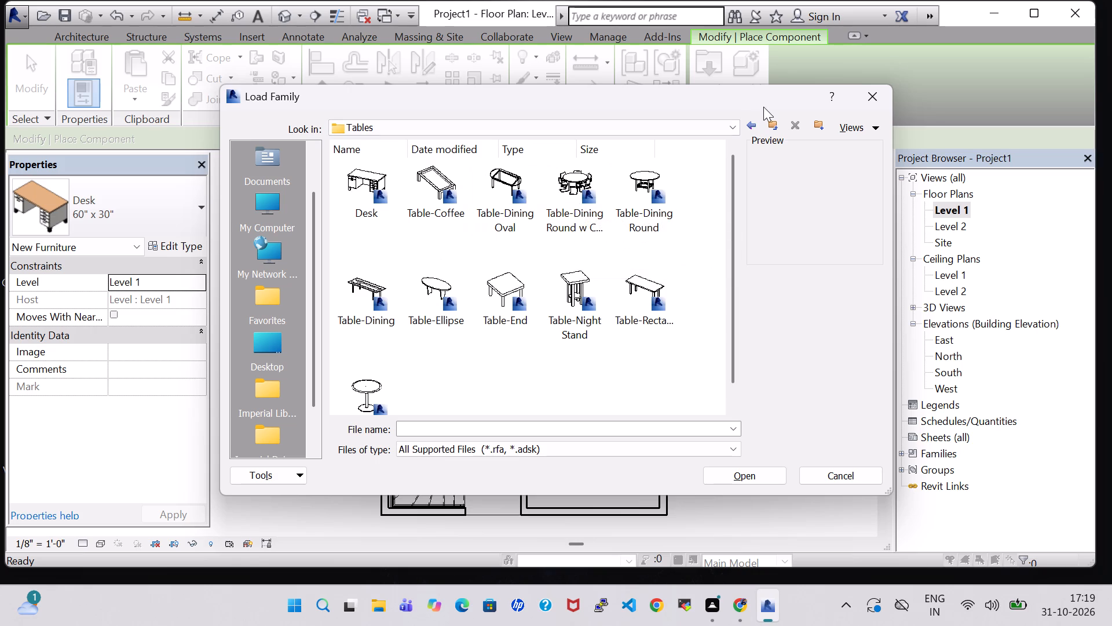
click(755, 122)
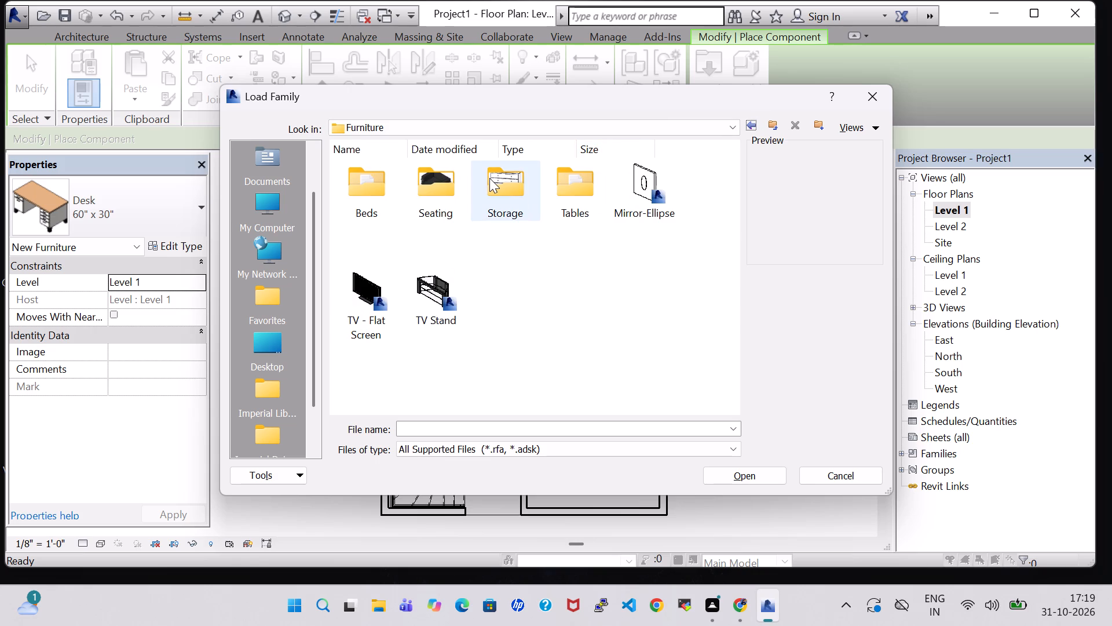
double_click(352, 183)
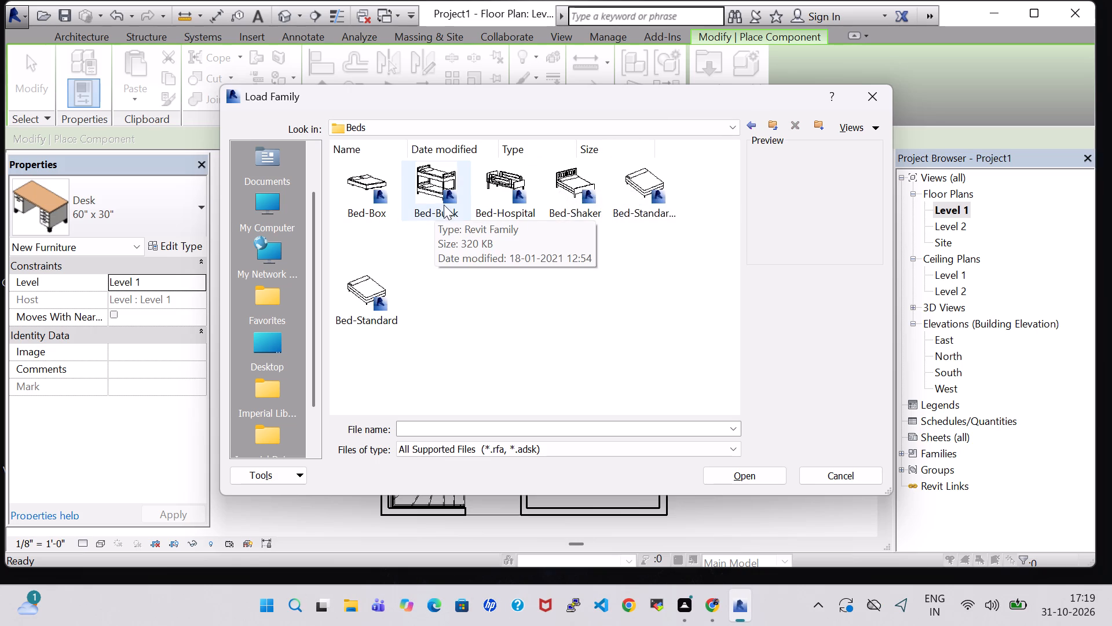
click(390, 184)
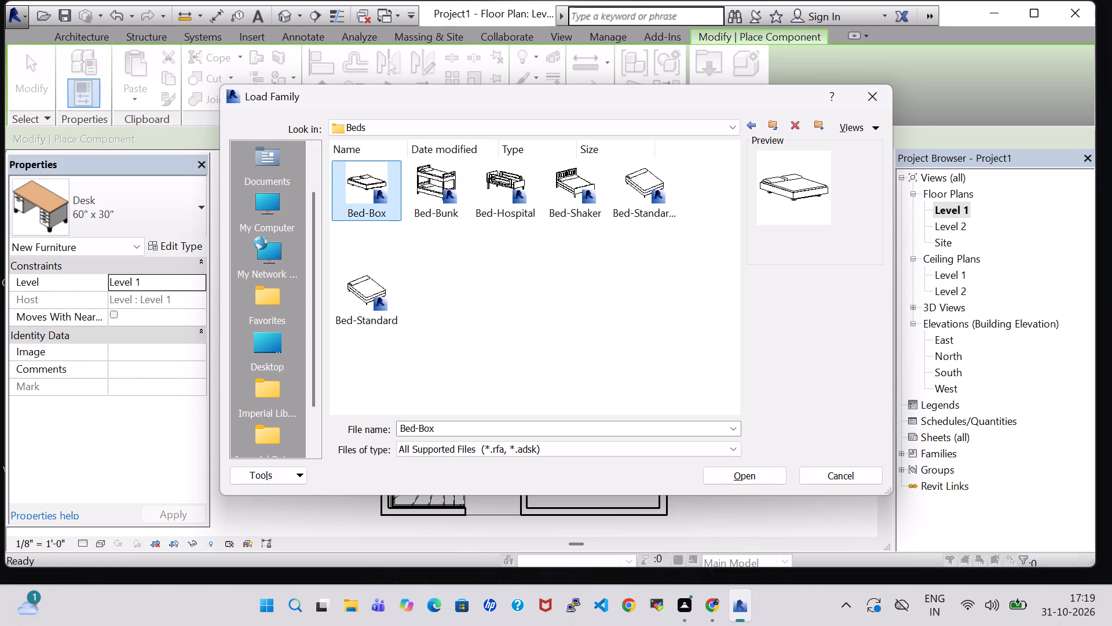
click(753, 487)
click(755, 478)
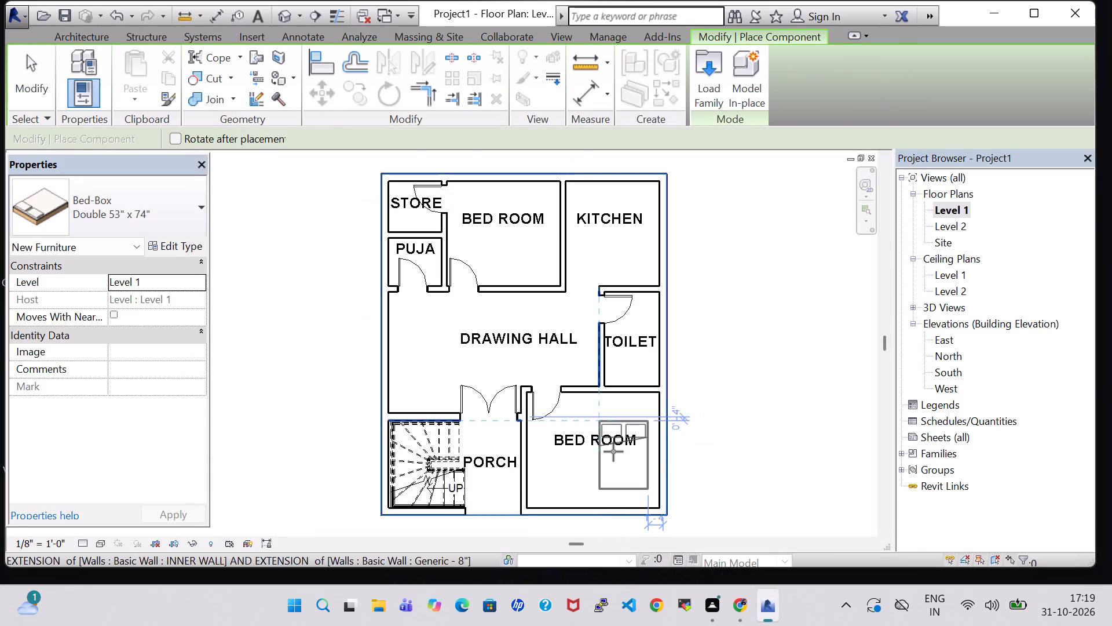
Place a Bed-Box Double 53" x 74" in the bedroom beside the porch, rotated with its pillows against the exterior side wall.
key(space)
key(space)
key(space)
key(space)
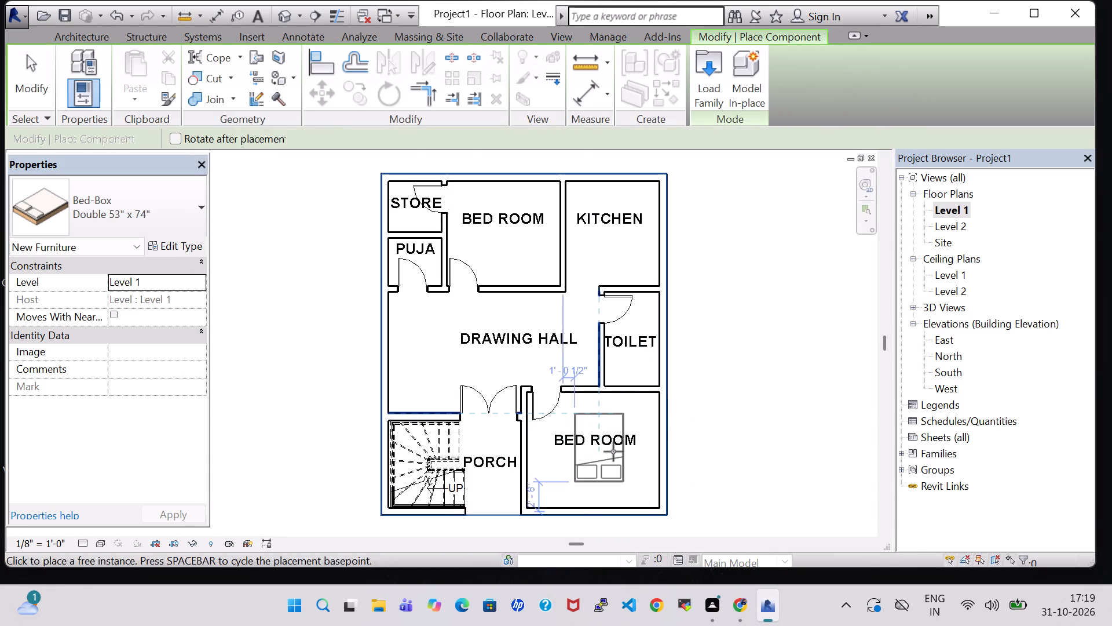
key(space)
key(space)
scroll(613, 452, up, 3)
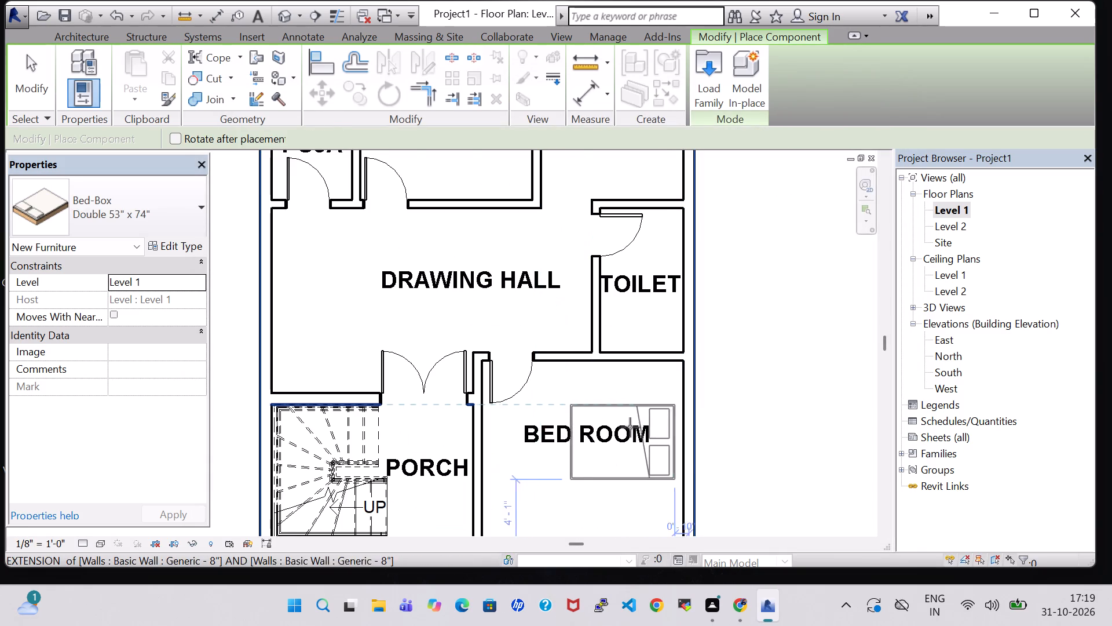
click(641, 432)
key(Escape)
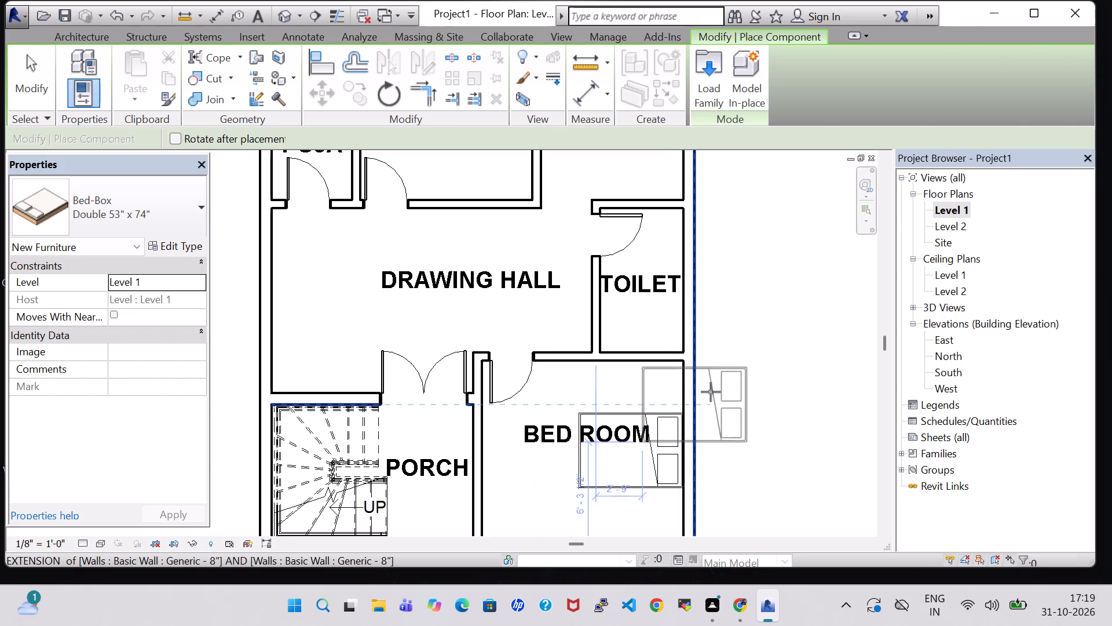
key(Escape)
Nudge the bed along the exterior side wall toward the front wall of the bedroom.
key(Down)
key(Down)
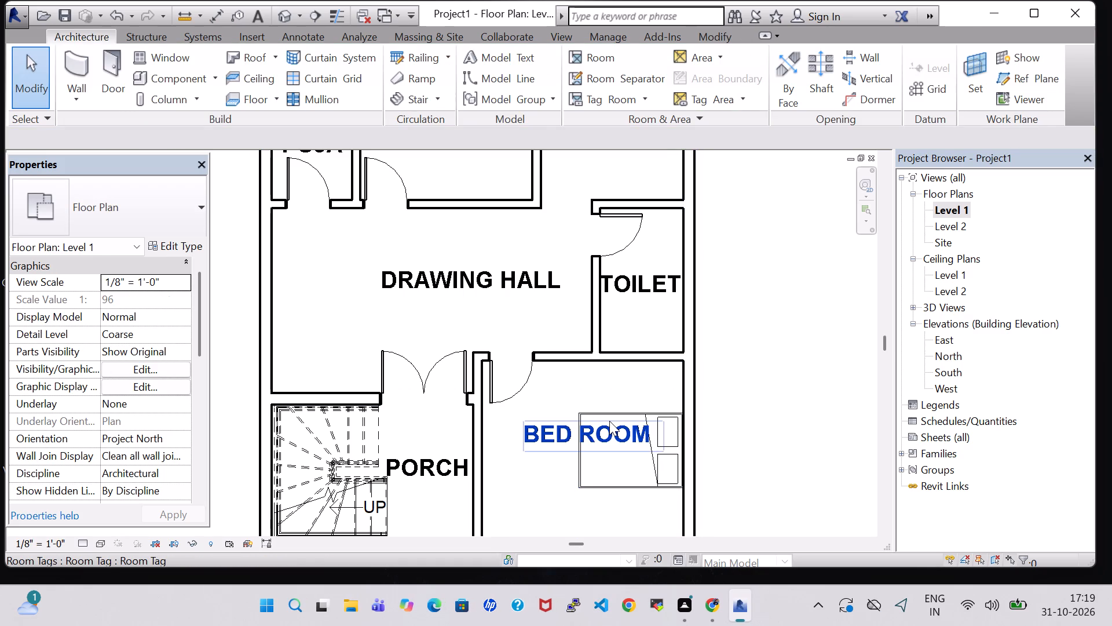
key(Down)
click(785, 451)
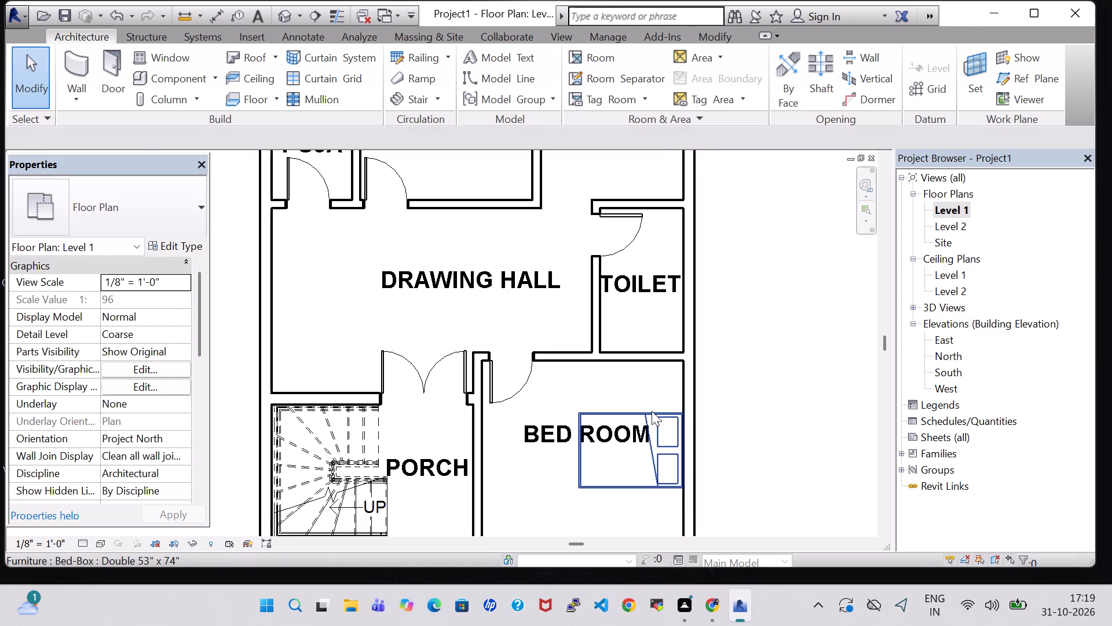
click(652, 411)
key(Down)
key(Down)
key(Down)
key(Down)
key(Down)
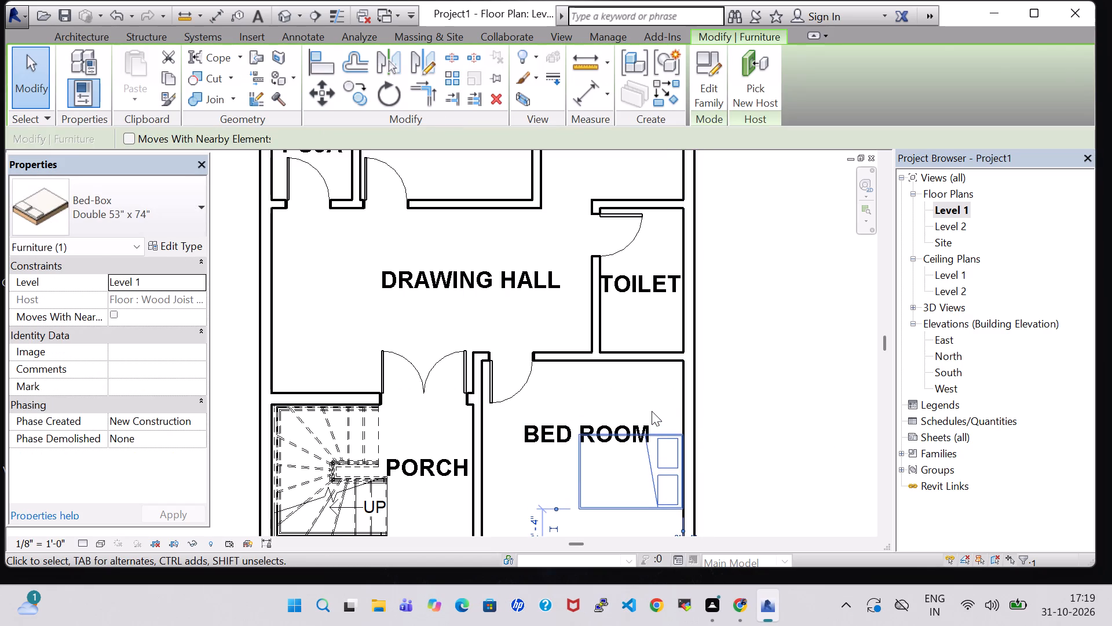
click(722, 412)
Nudge the bed slightly back from the front wall, keeping its pillows against the side wall.
scroll(722, 412, down, 1)
middle_click(727, 414)
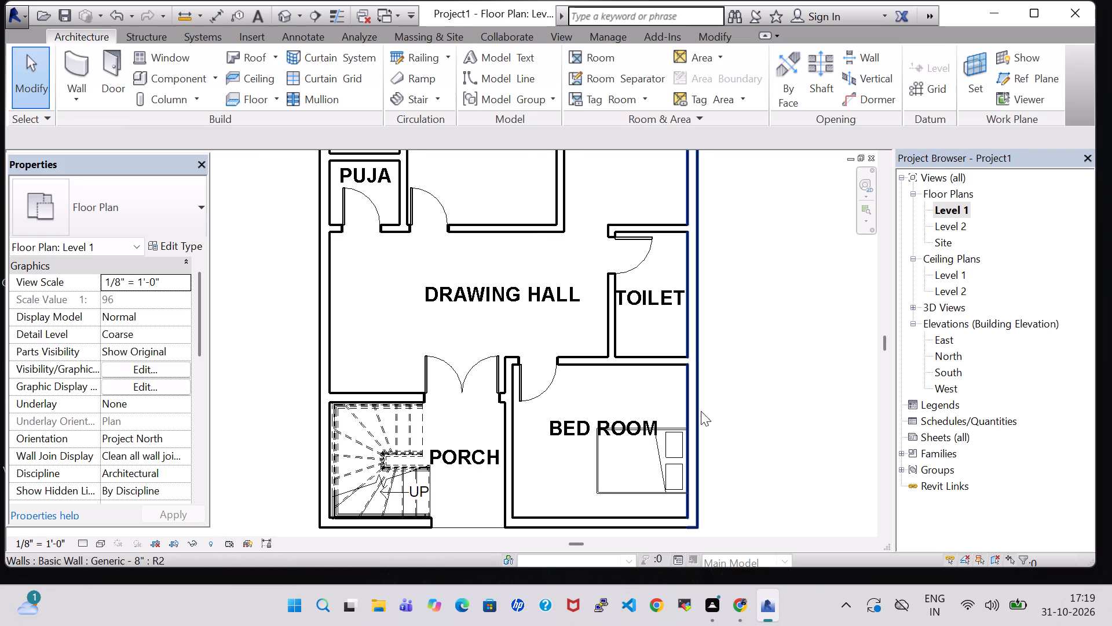
click(660, 461)
key(Up)
key(Up)
key(Up)
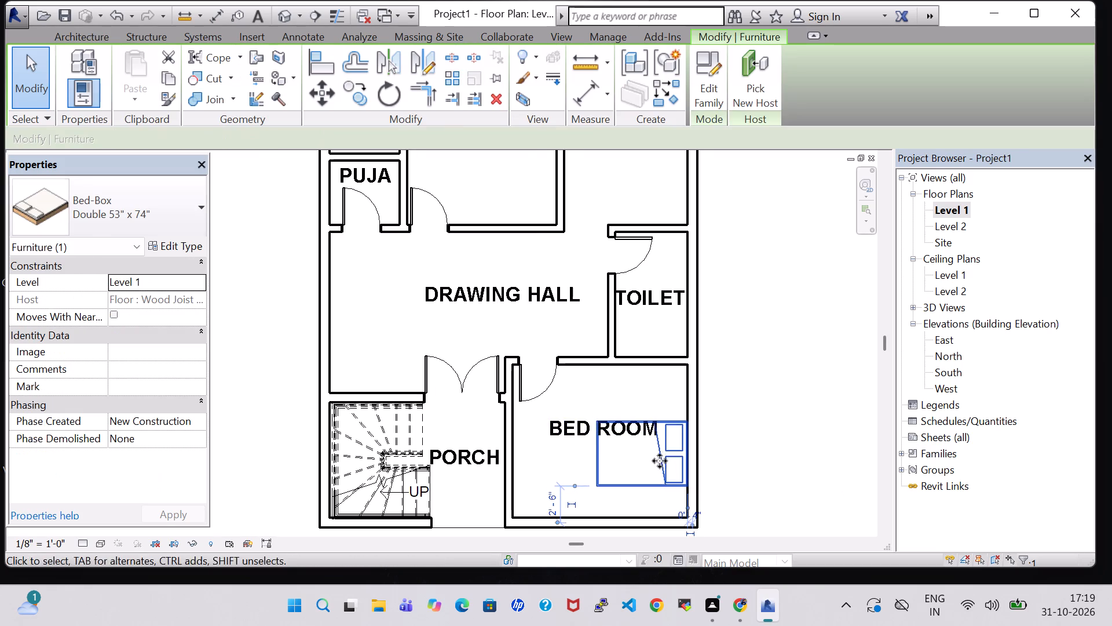
click(729, 431)
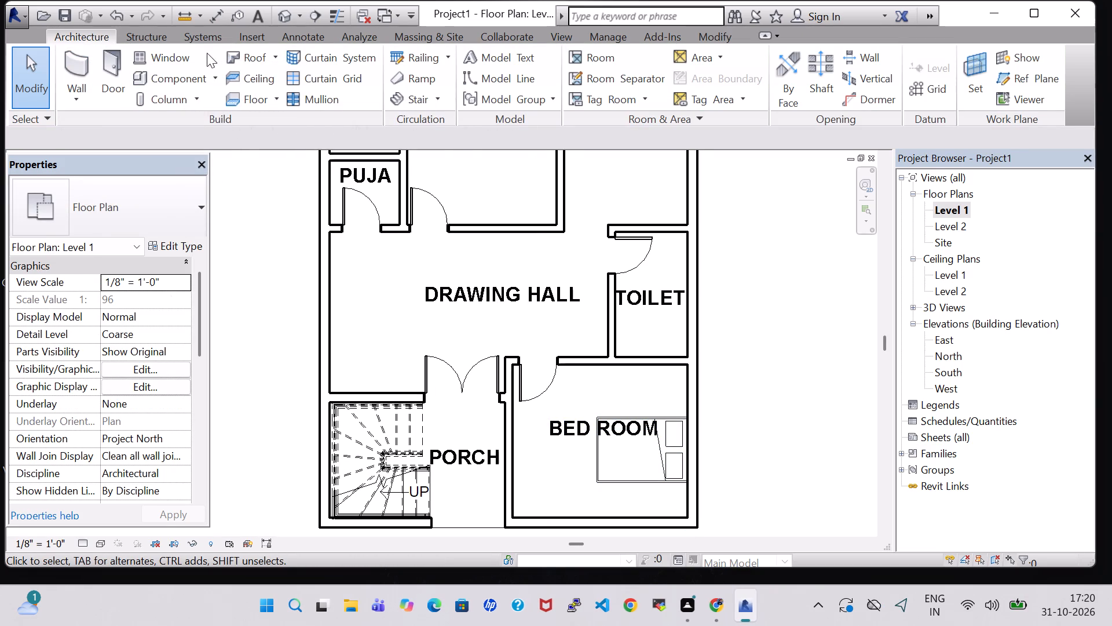
Hide the Roofs category in the default 3D view so the furnished rooms can be inspected from above.
click(286, 17)
text(VV)
click(247, 260)
key(r)
scroll(247, 260, down, 7)
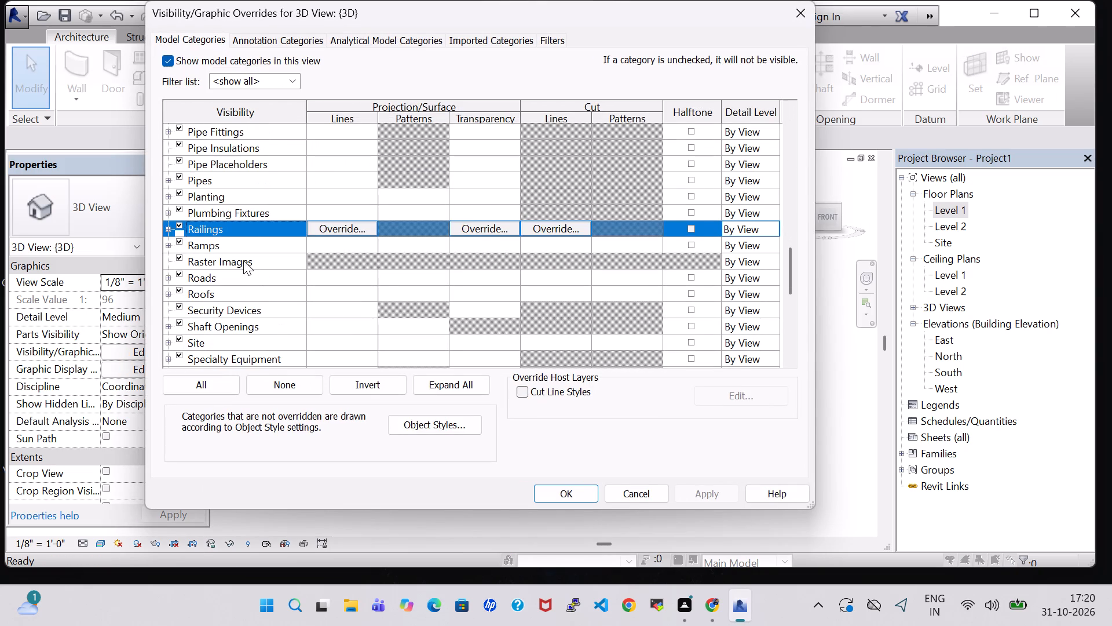
click(181, 287)
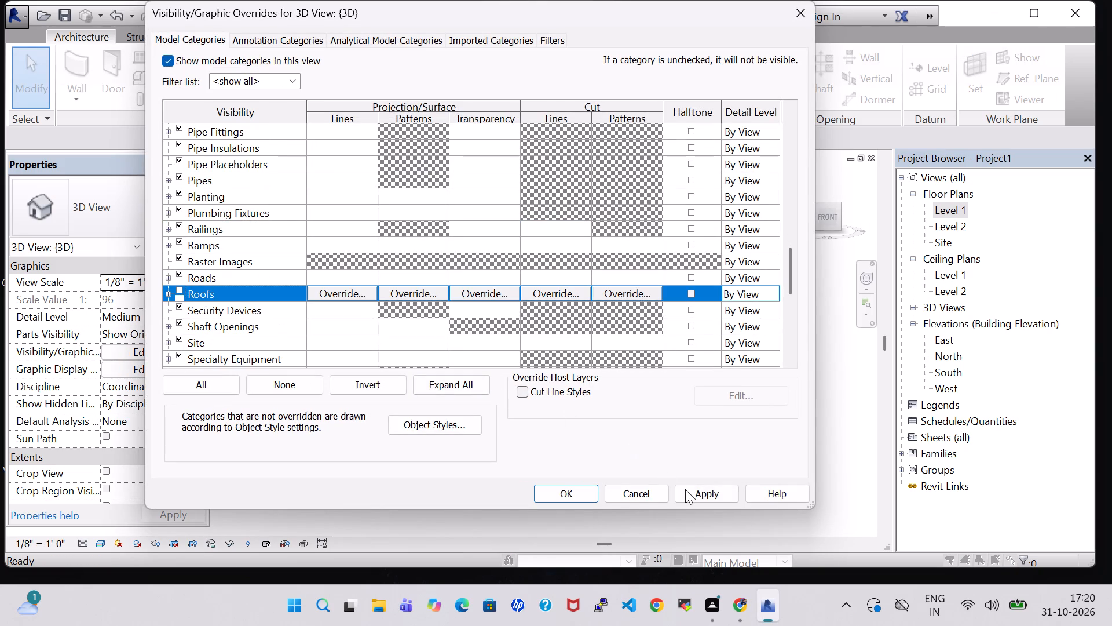
click(690, 490)
click(588, 493)
click(762, 377)
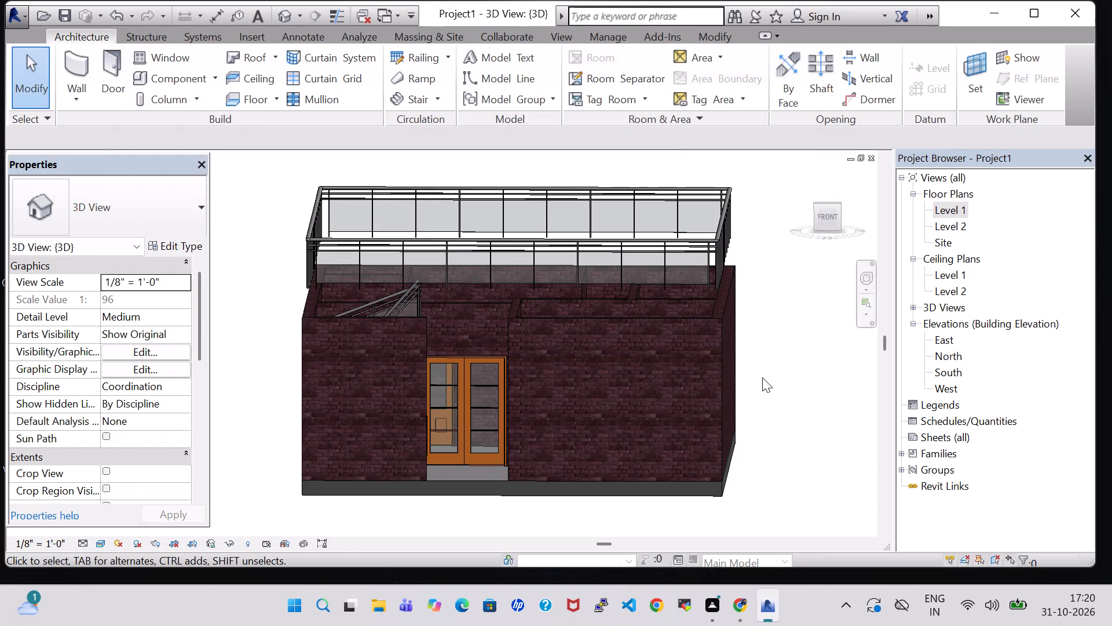
shift+middle_drag(762, 377, 759, 576)
shift+middle_drag(753, 366, 758, 453)
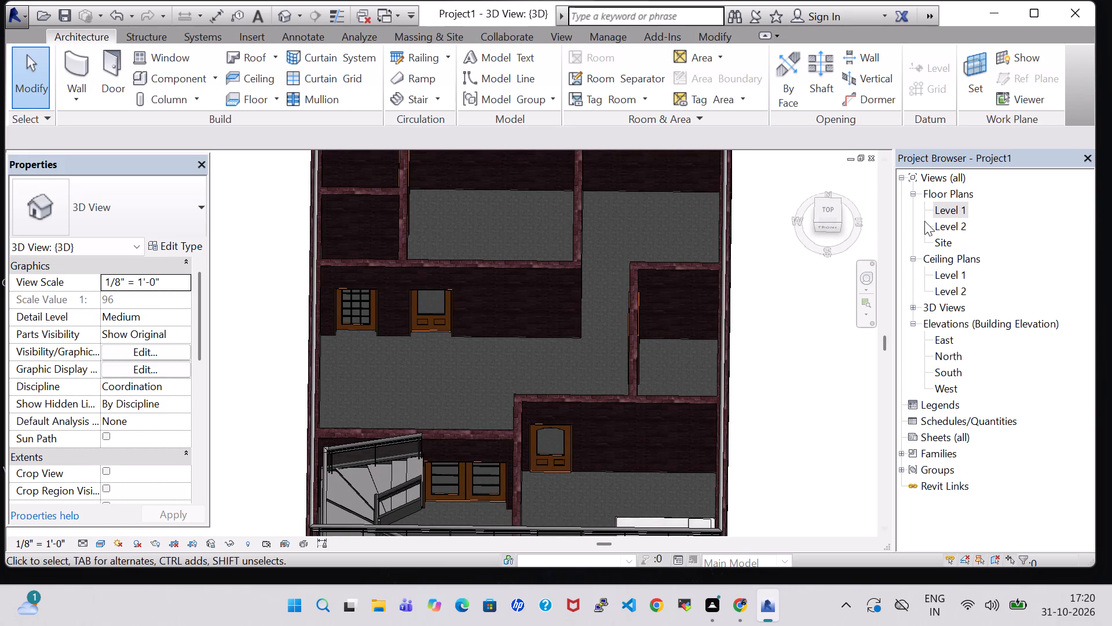
Return to the Level 1 floor plan and load the Table-Night Stand family from the US Imperial Furniture library's Tables folder as a component.
double_click(966, 214)
scroll(691, 325, down, 3)
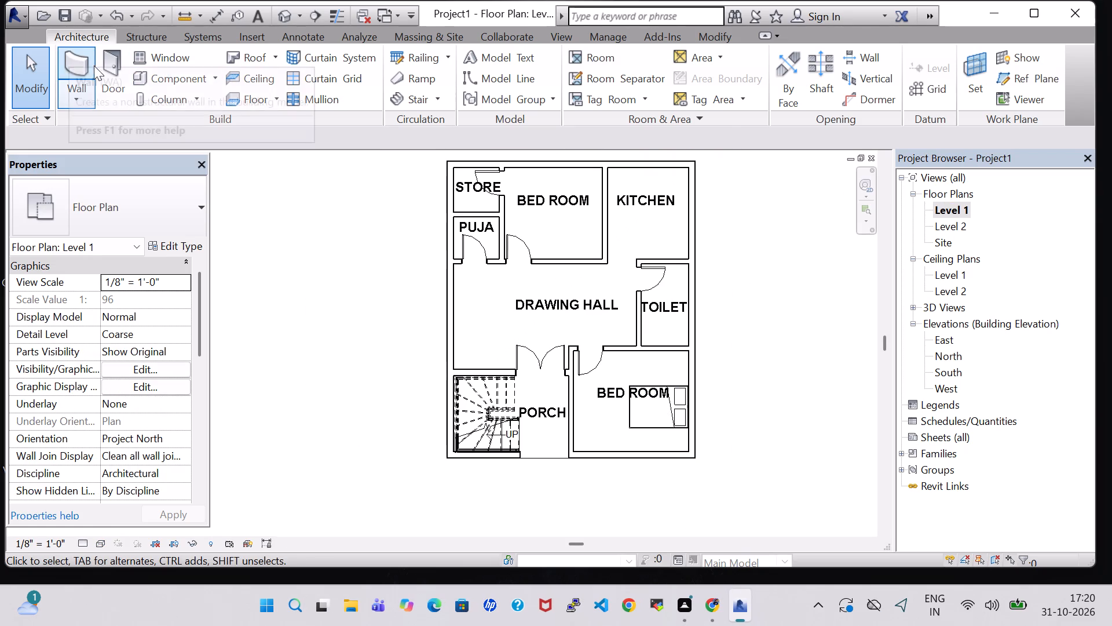
click(69, 63)
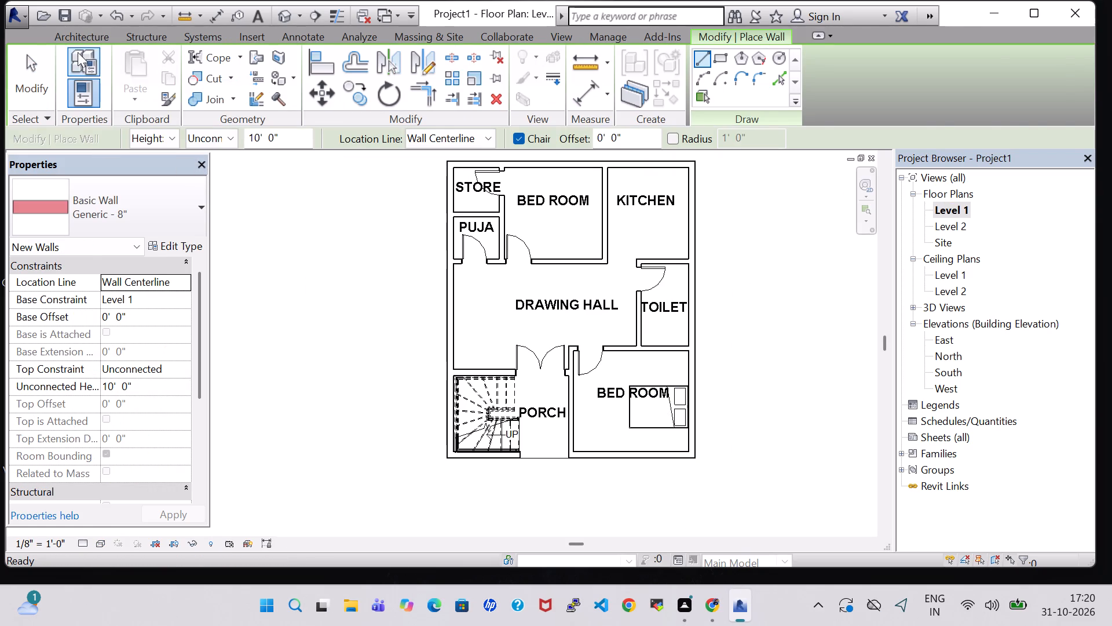
click(86, 41)
click(173, 75)
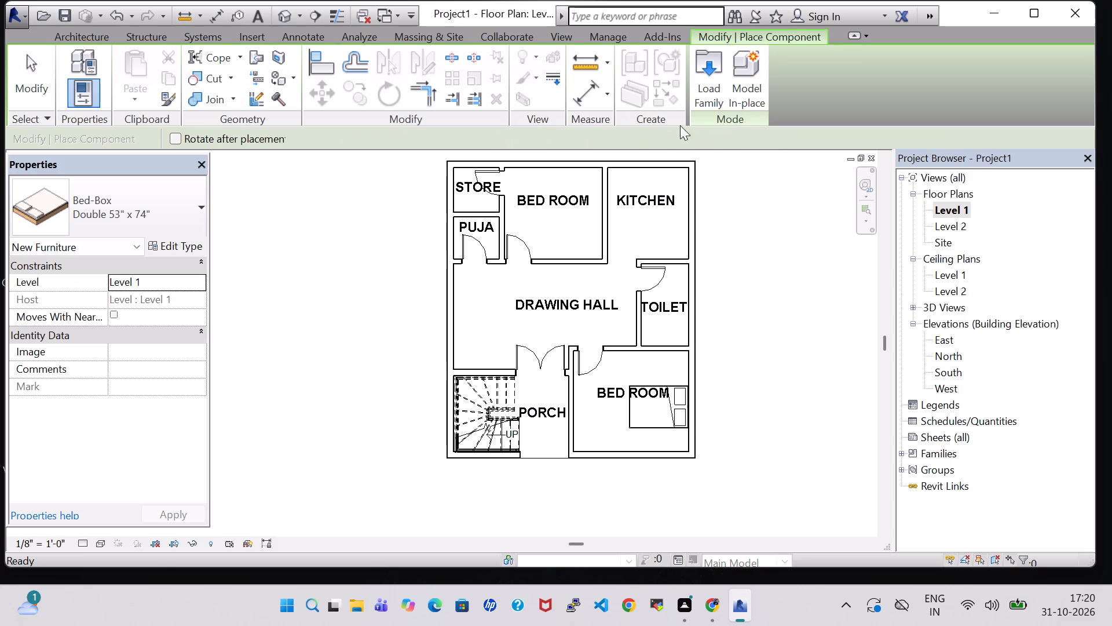
click(710, 70)
scroll(641, 276, down, 1)
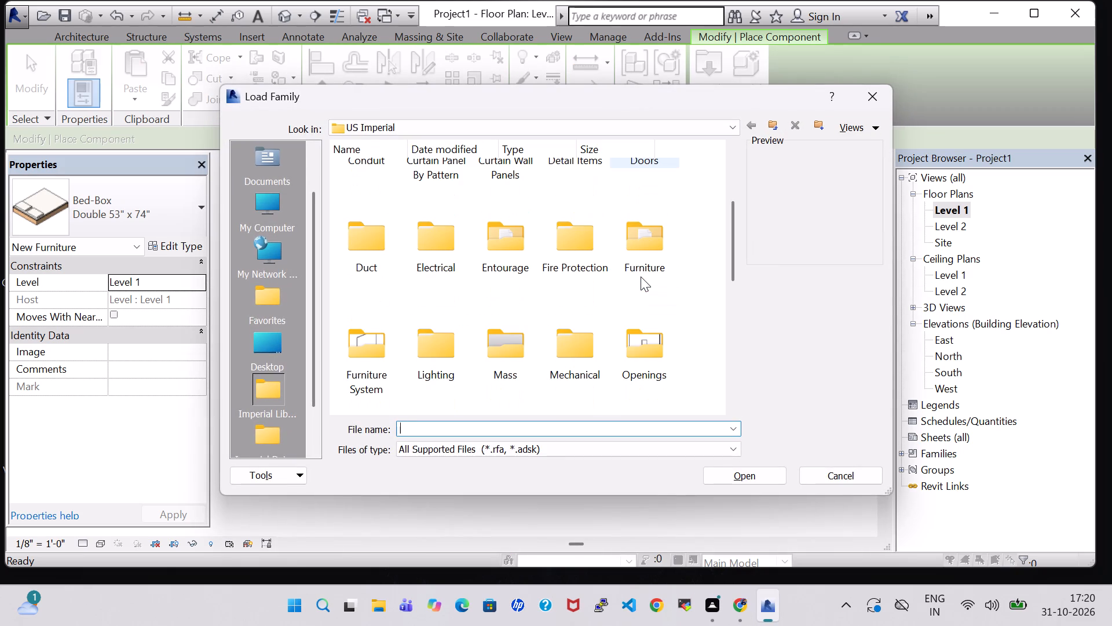
double_click(646, 256)
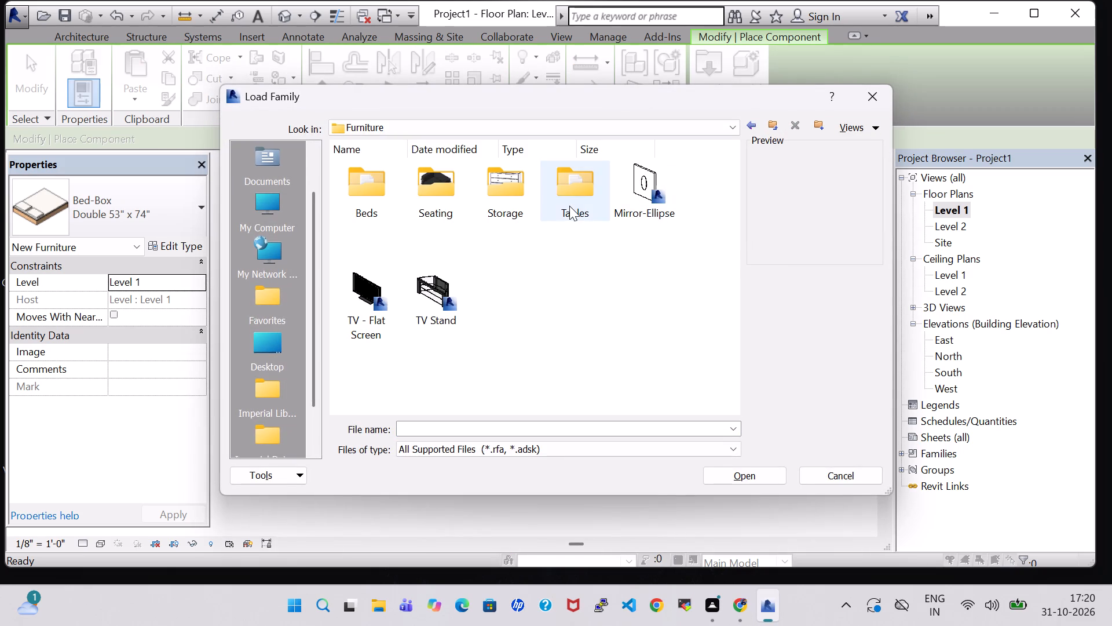
double_click(569, 206)
click(572, 283)
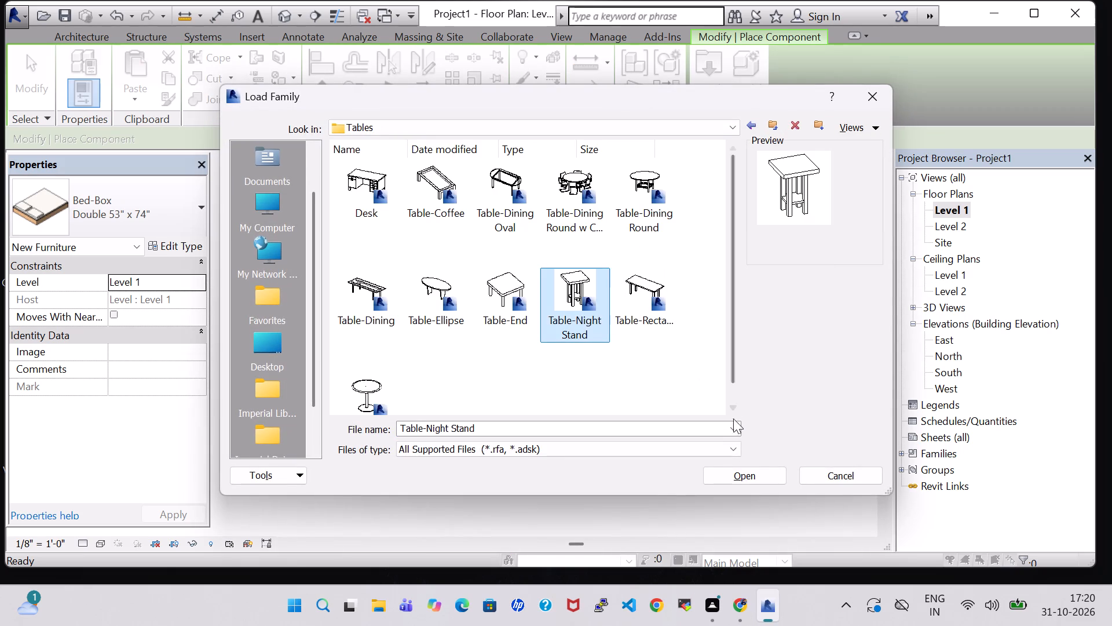
click(758, 479)
Place two Table-Night Stand 24" x 24" x 30" tables against the exterior side wall, one on each side of the bed.
scroll(687, 441, up, 11)
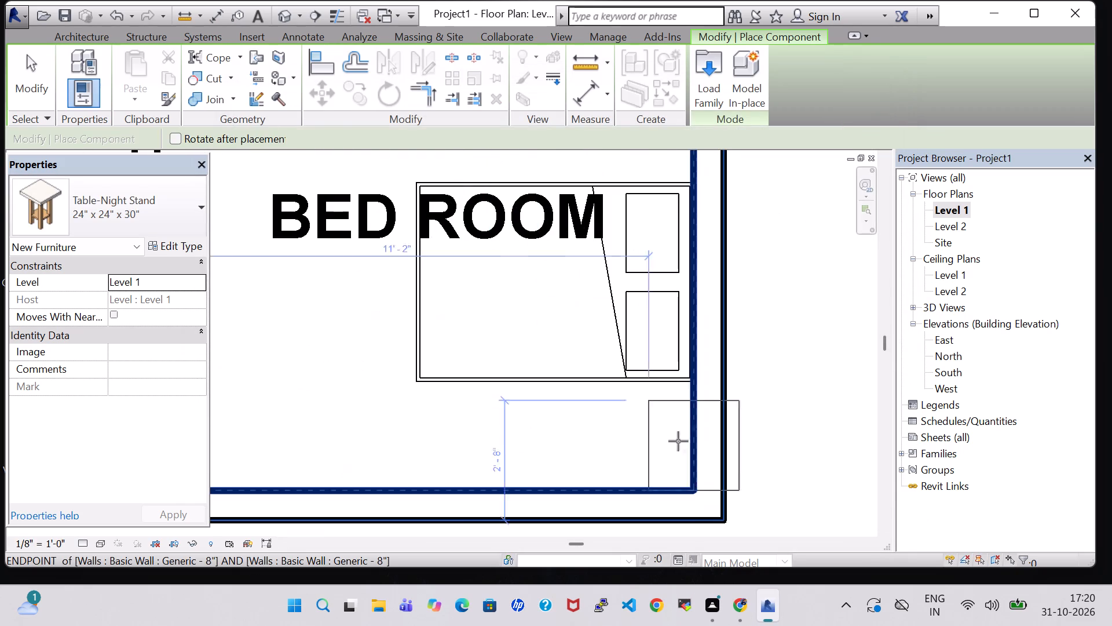
click(639, 435)
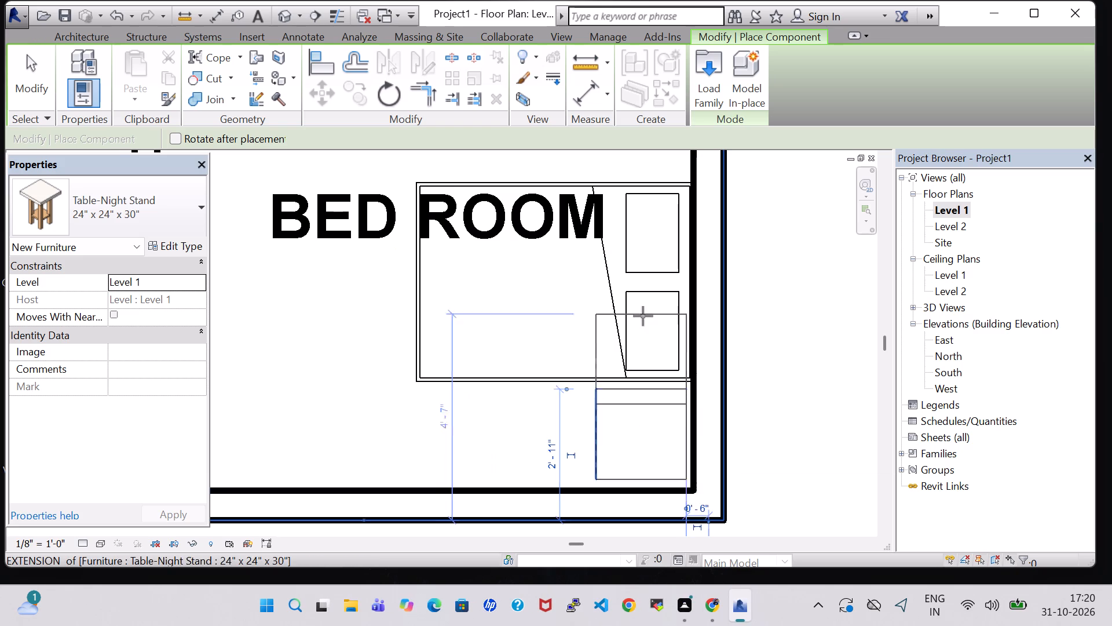
middle_drag(643, 297, 628, 418)
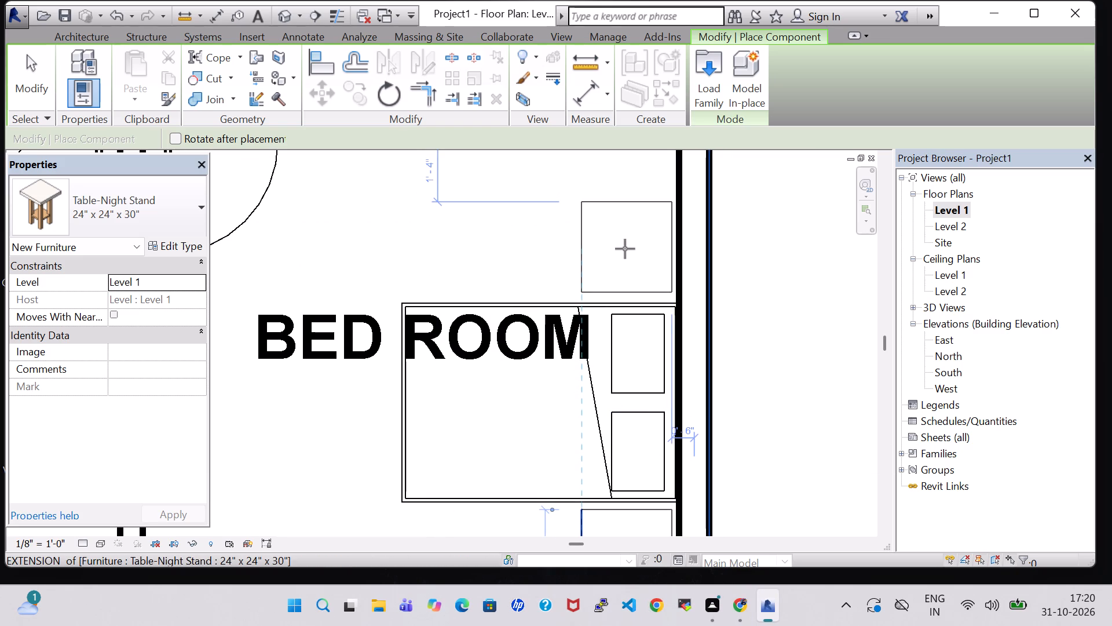
click(625, 250)
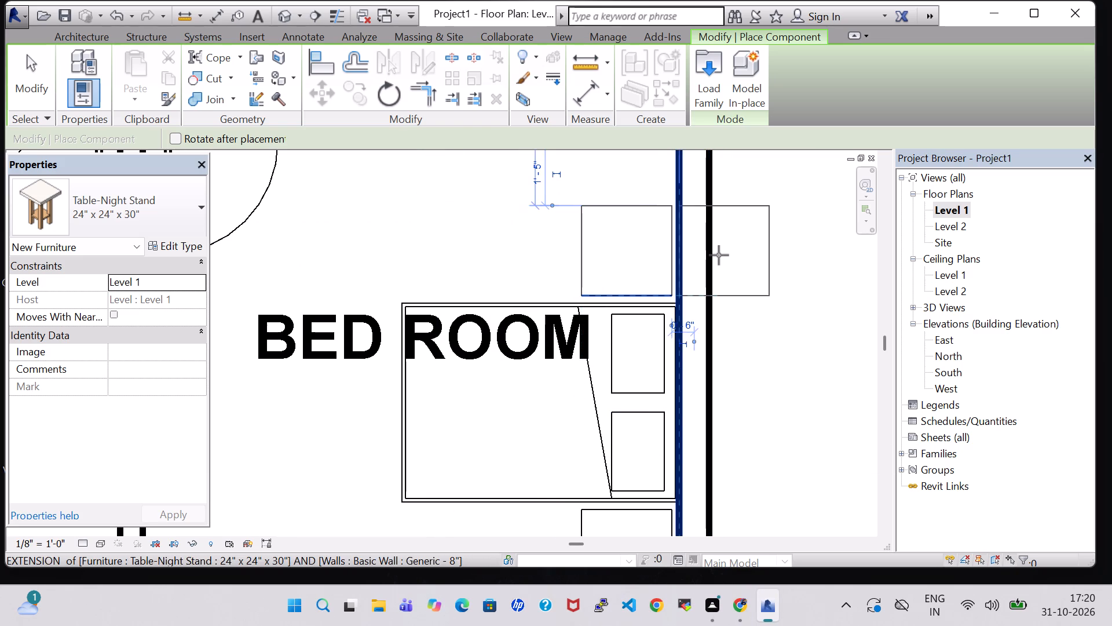
key(Escape)
key(Escape)
key(Escape)
middle_drag(767, 272, 773, 235)
middle_drag(773, 235, 773, 234)
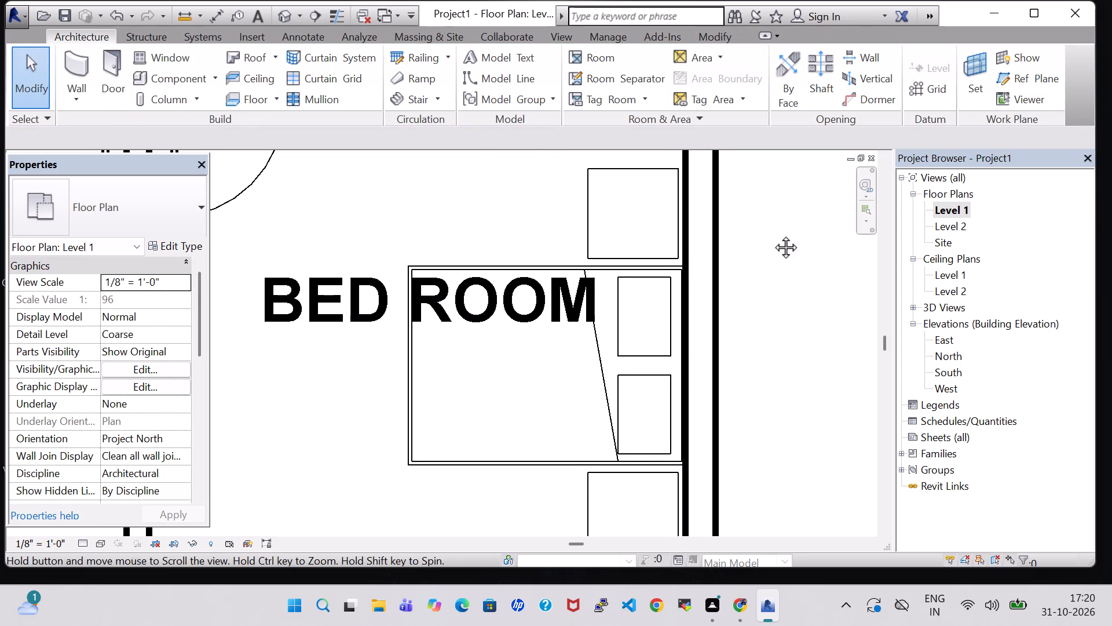
middle_drag(773, 234, 780, 190)
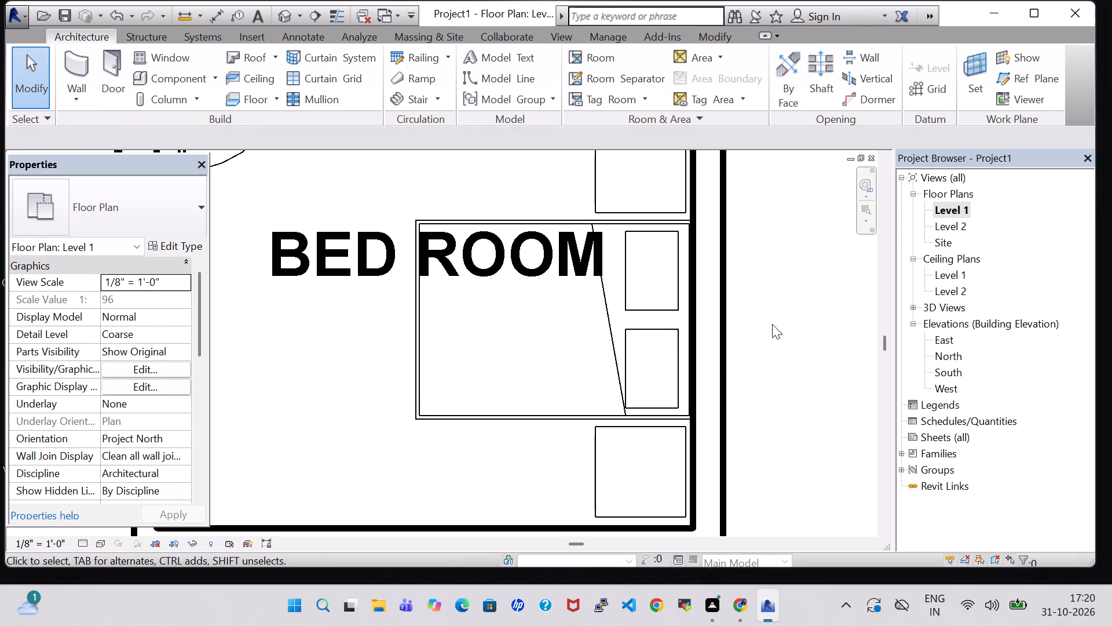
Nudge the bed slightly away from the exterior side wall to line up its head with the night stands.
click(504, 413)
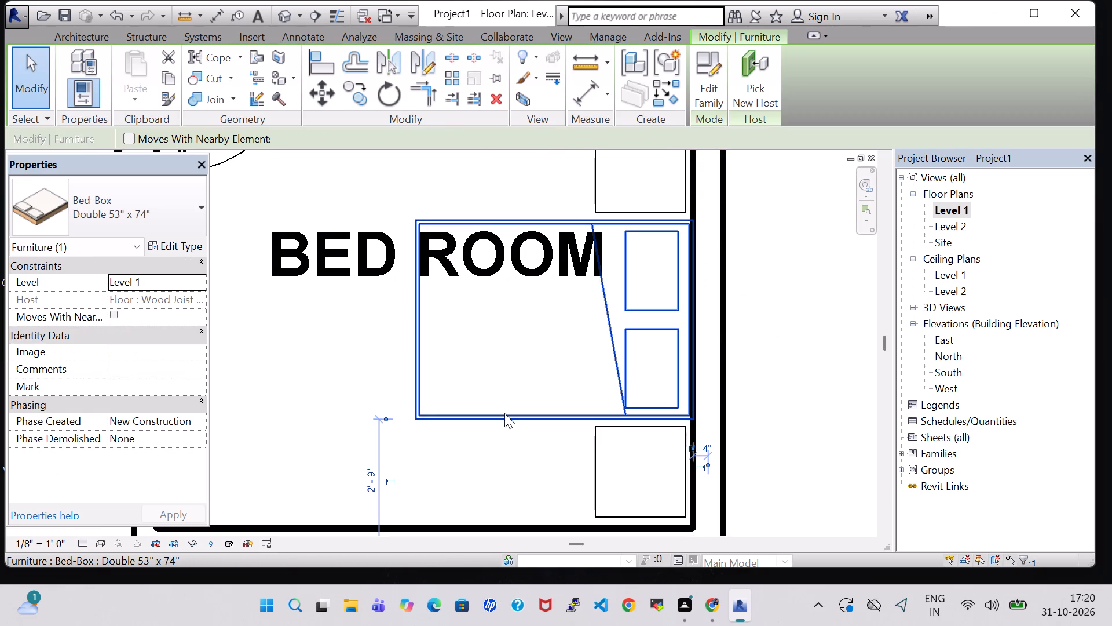
key(Left)
key(Left)
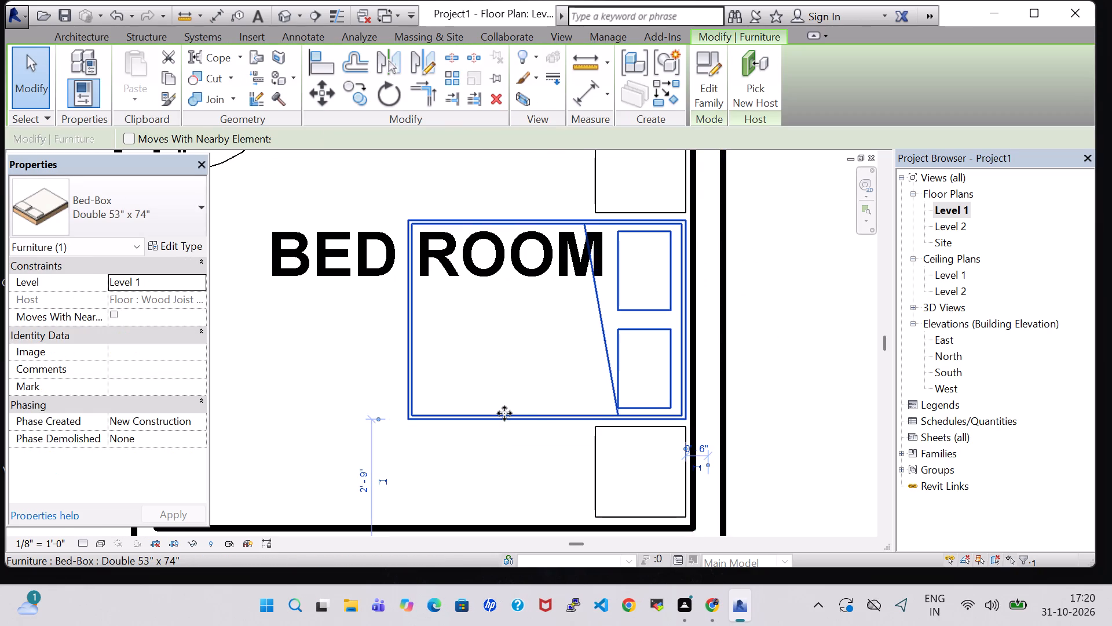
click(777, 321)
Load the Dresser family from the Storage folder of the US Imperial Furniture library as a component.
scroll(777, 321, down, 2)
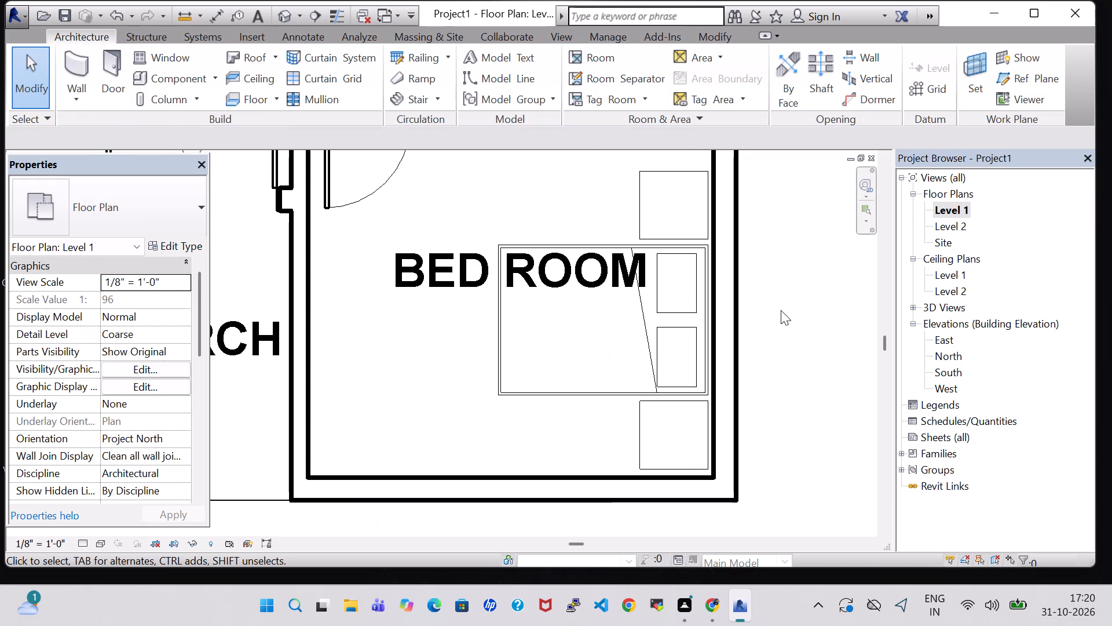
middle_drag(781, 310, 738, 318)
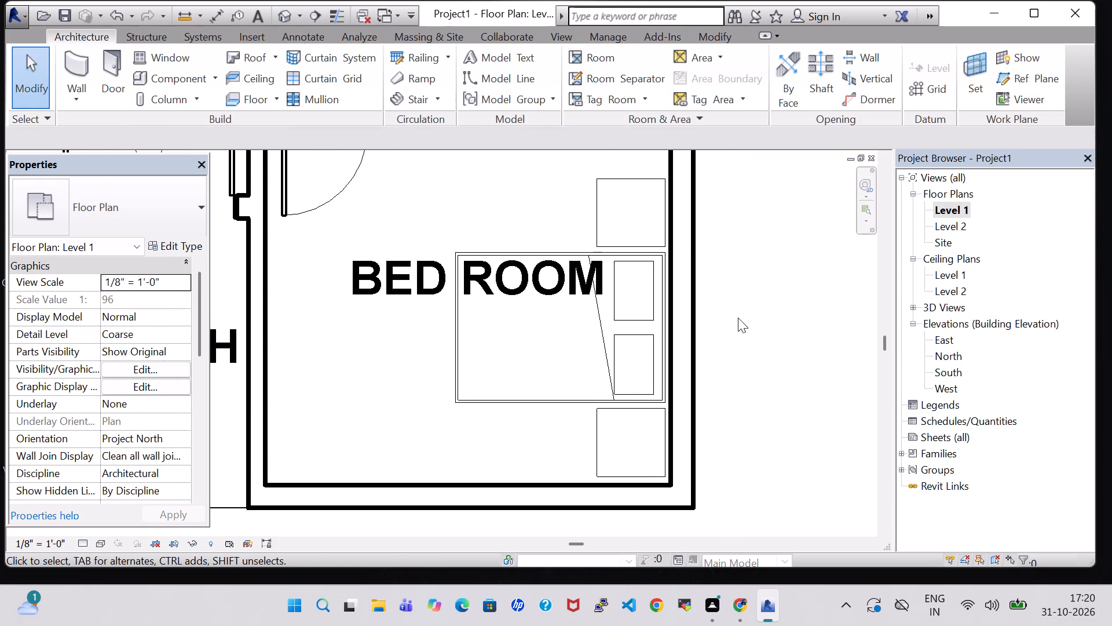
middle_drag(744, 297, 759, 371)
scroll(759, 371, down, 2)
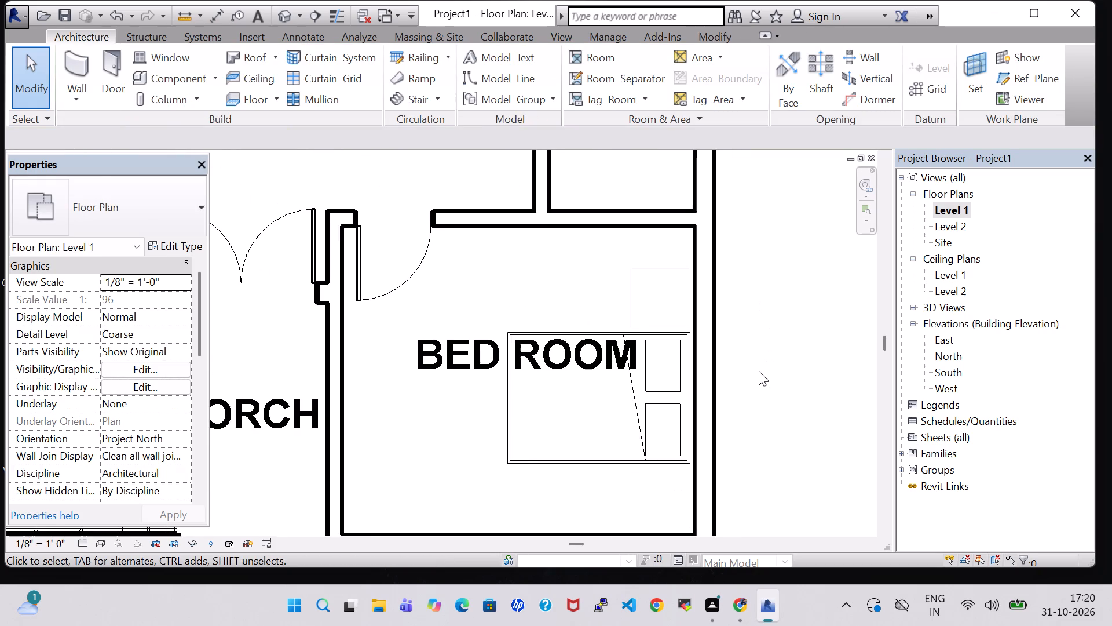
click(162, 87)
click(696, 88)
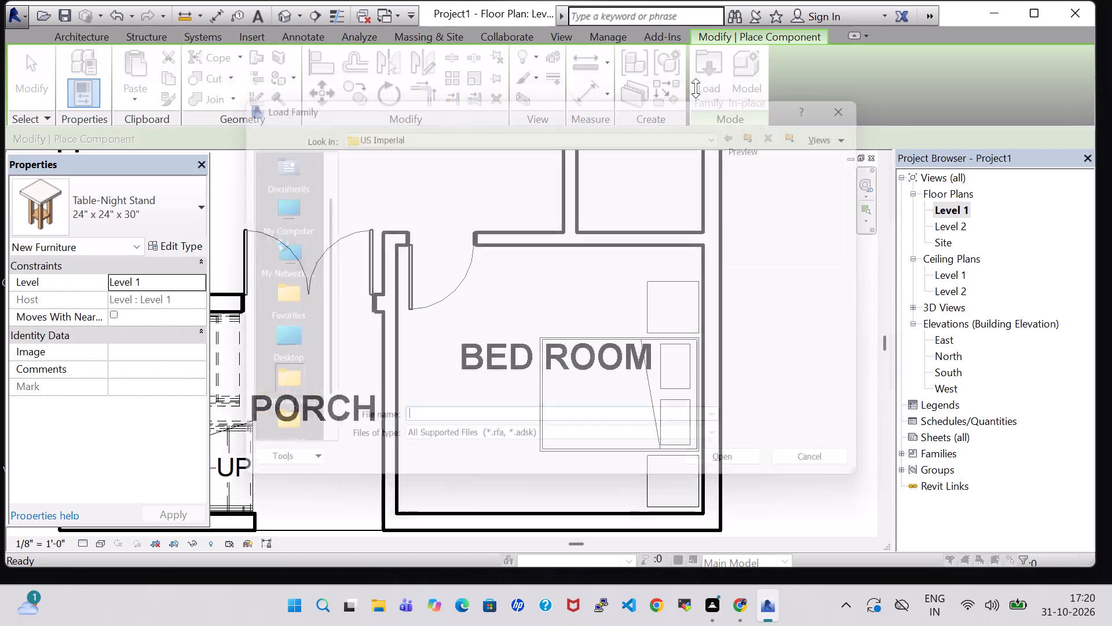
scroll(599, 259, down, 1)
double_click(638, 241)
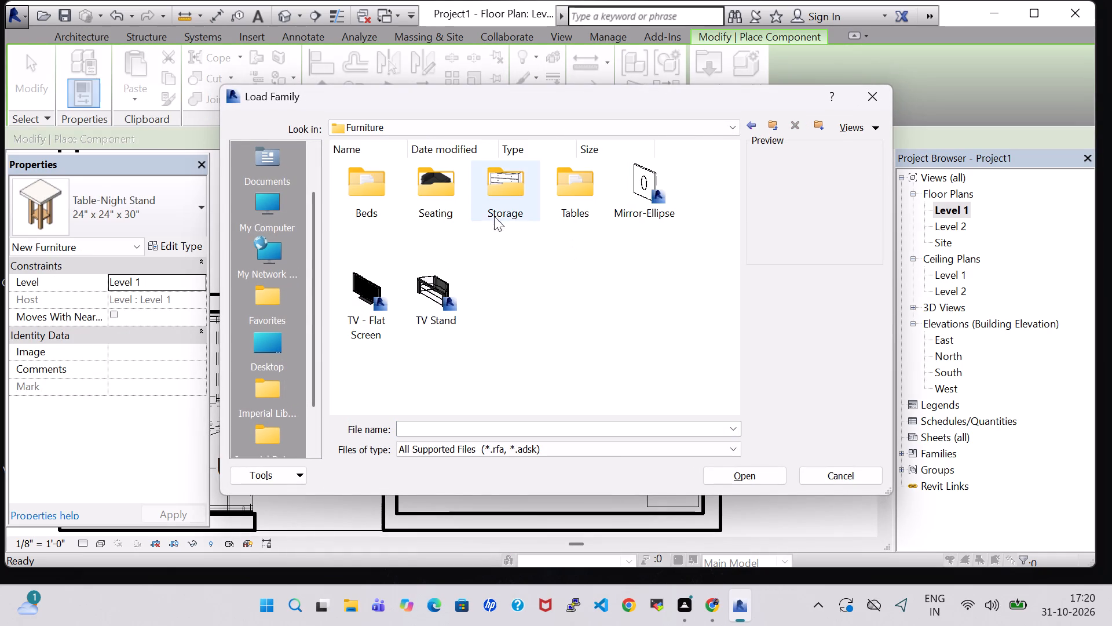
double_click(506, 194)
click(524, 287)
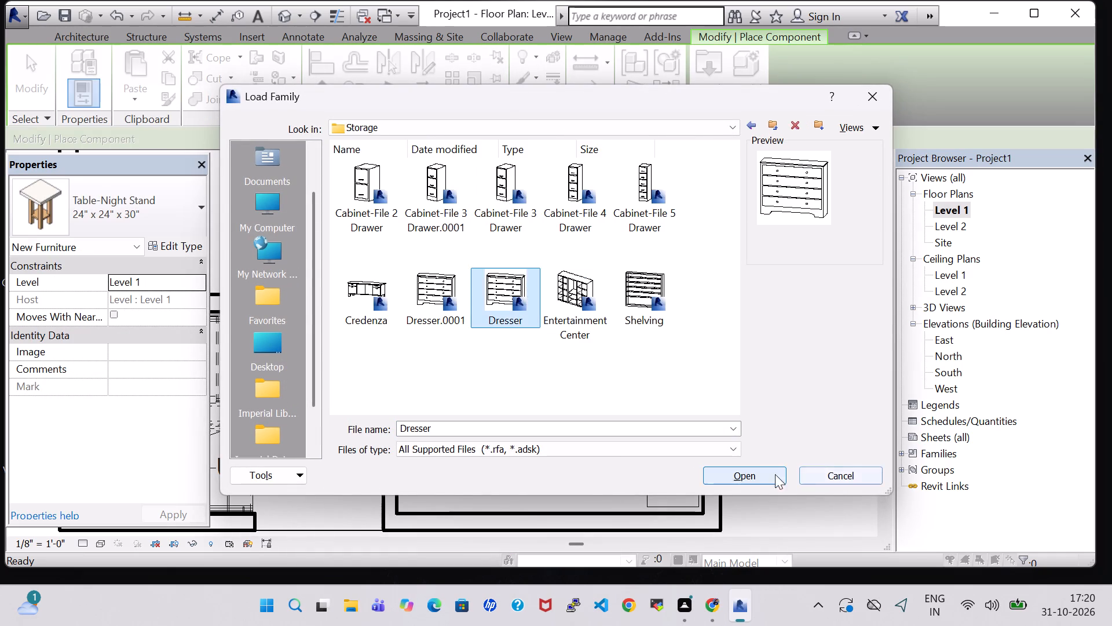
click(758, 479)
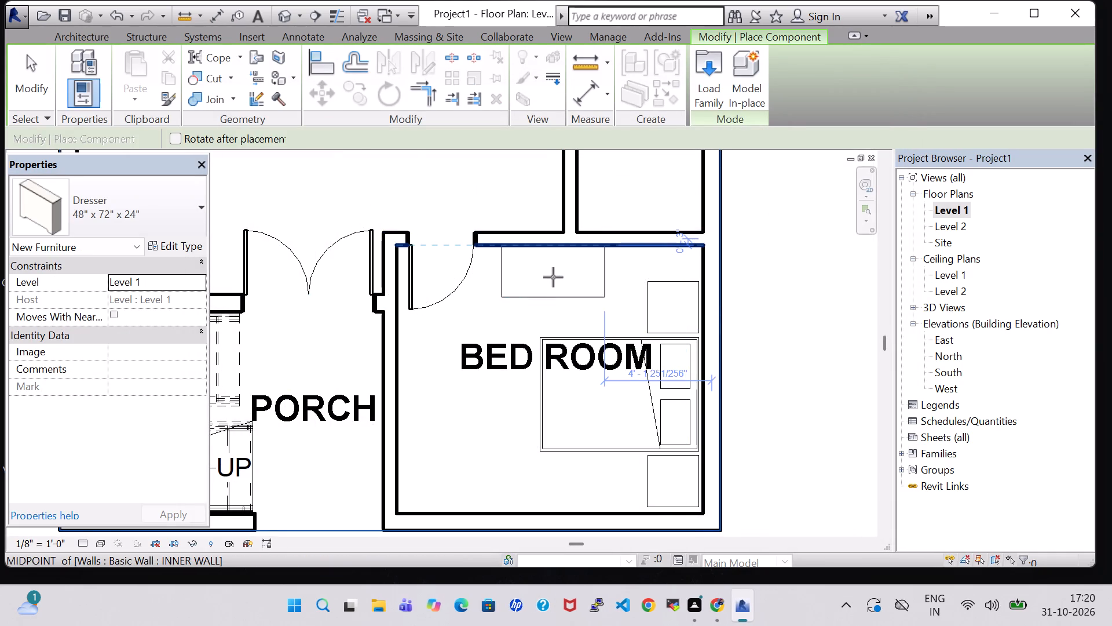
Place a Dresser 48" x 72" x 24" along the bedroom's door wall and nudge it slightly off the wall and away from the door.
click(553, 278)
key(Escape)
key(Escape)
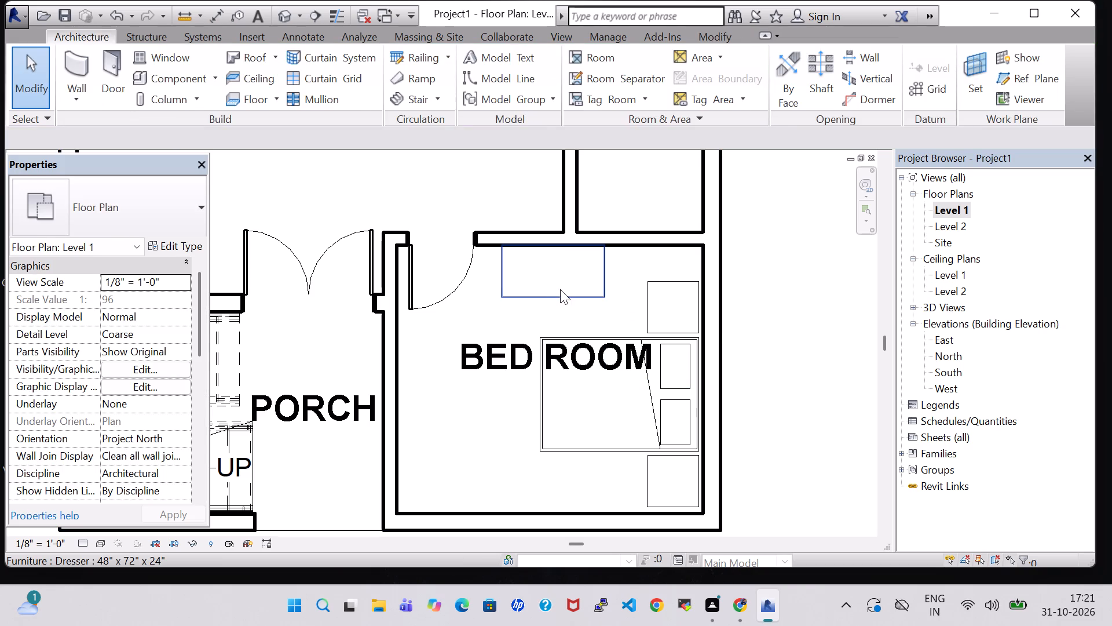
click(561, 290)
key(Down)
key(Right)
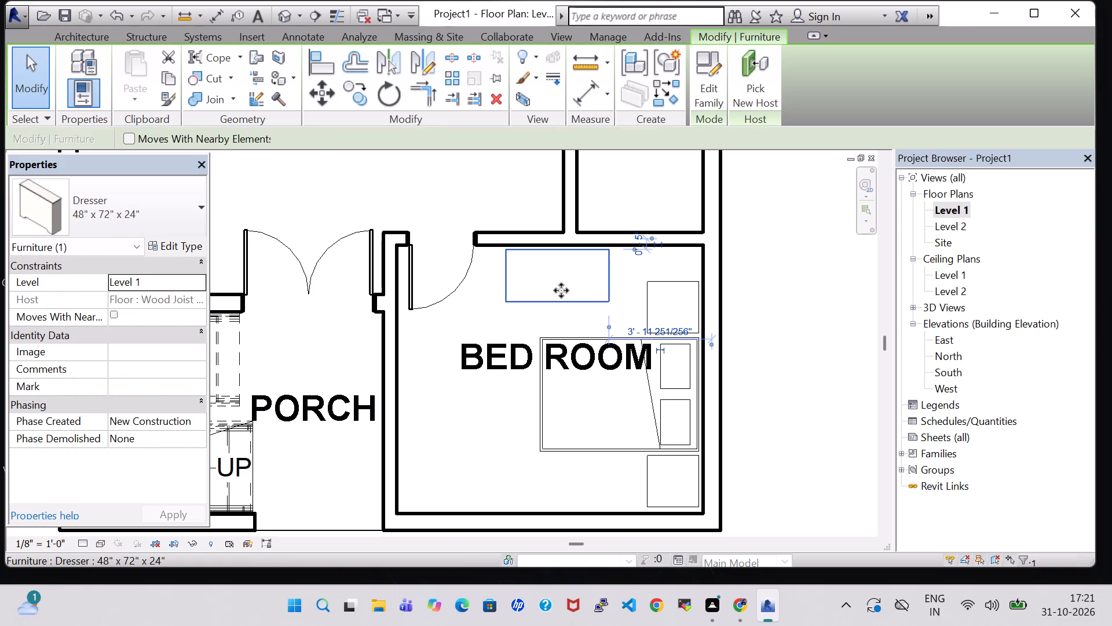
click(788, 262)
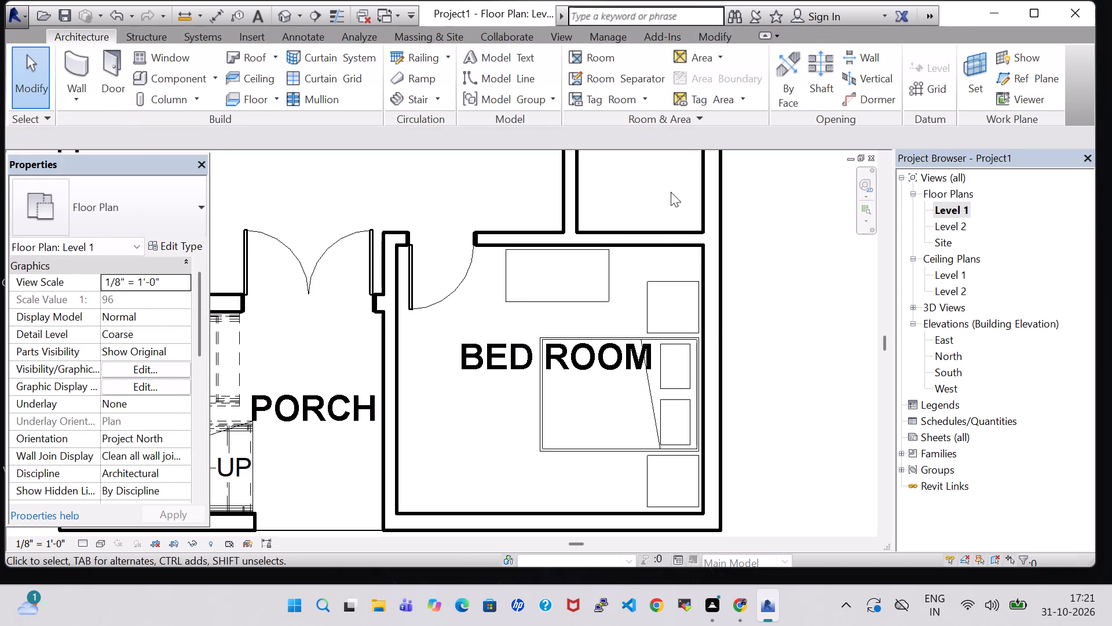
click(275, 16)
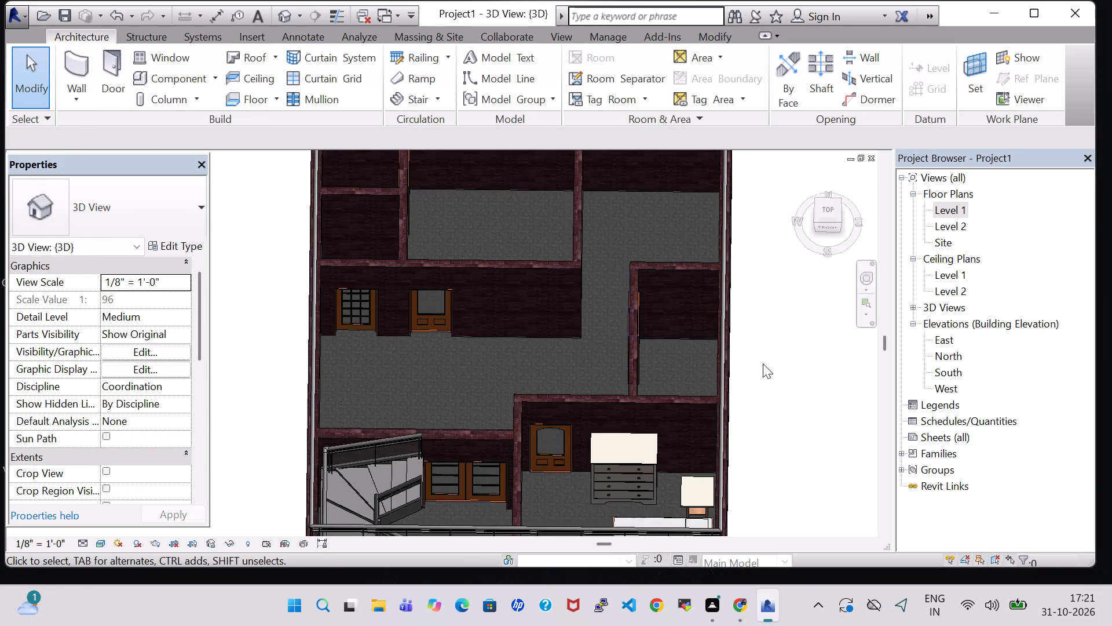
shift+middle_drag(793, 374, 785, 318)
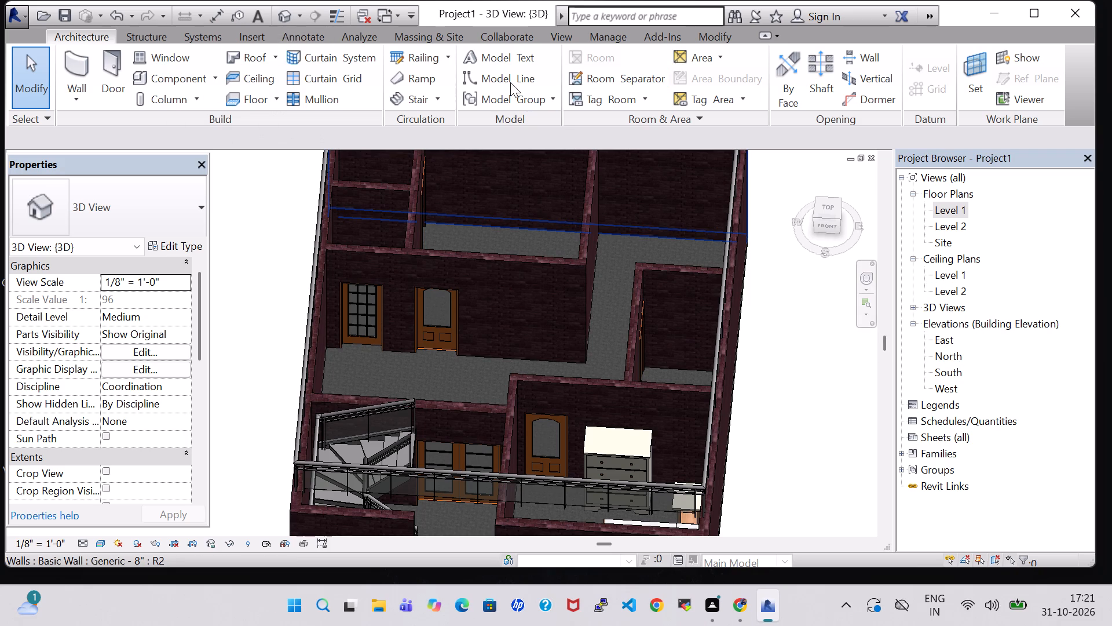
Open the Level 1 floor plan at the front bedroom.
double_click(954, 214)
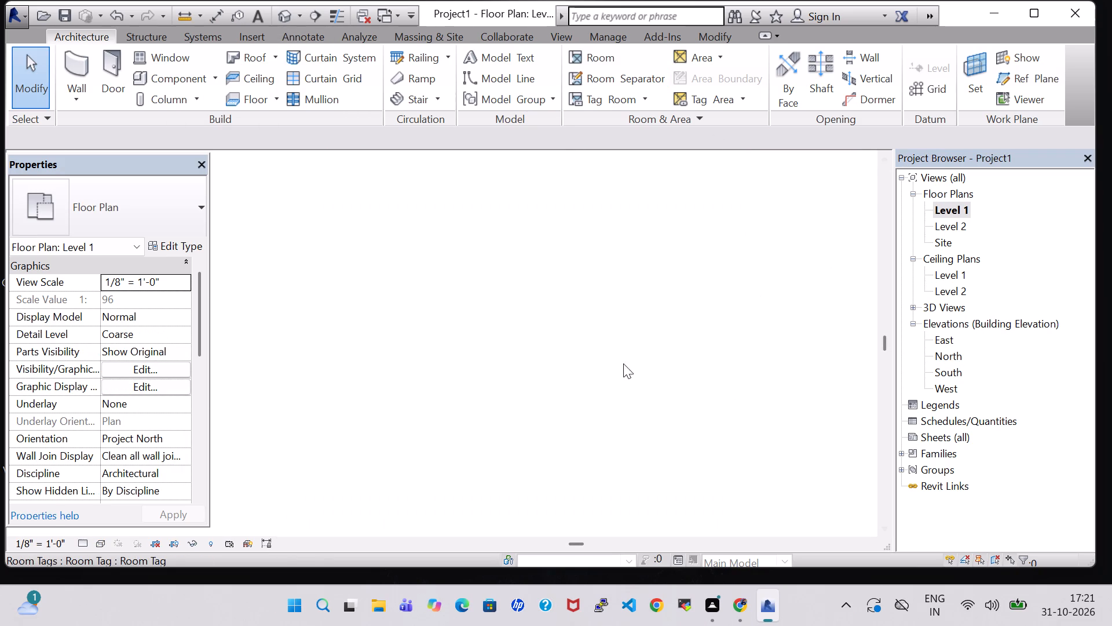
scroll(622, 364, down, 2)
middle_drag(746, 315, 763, 296)
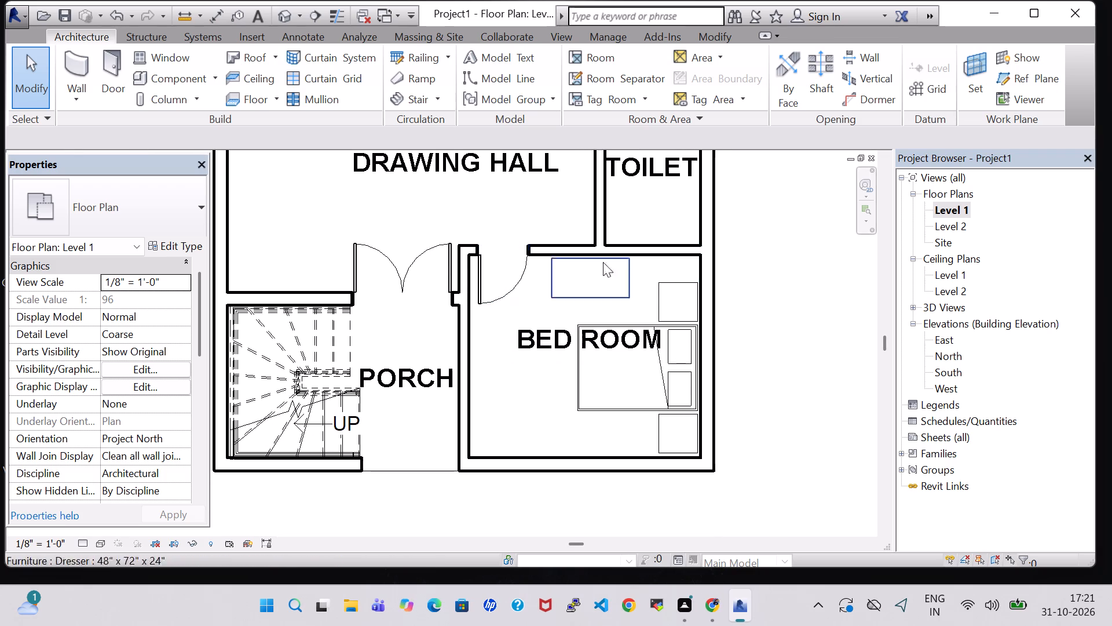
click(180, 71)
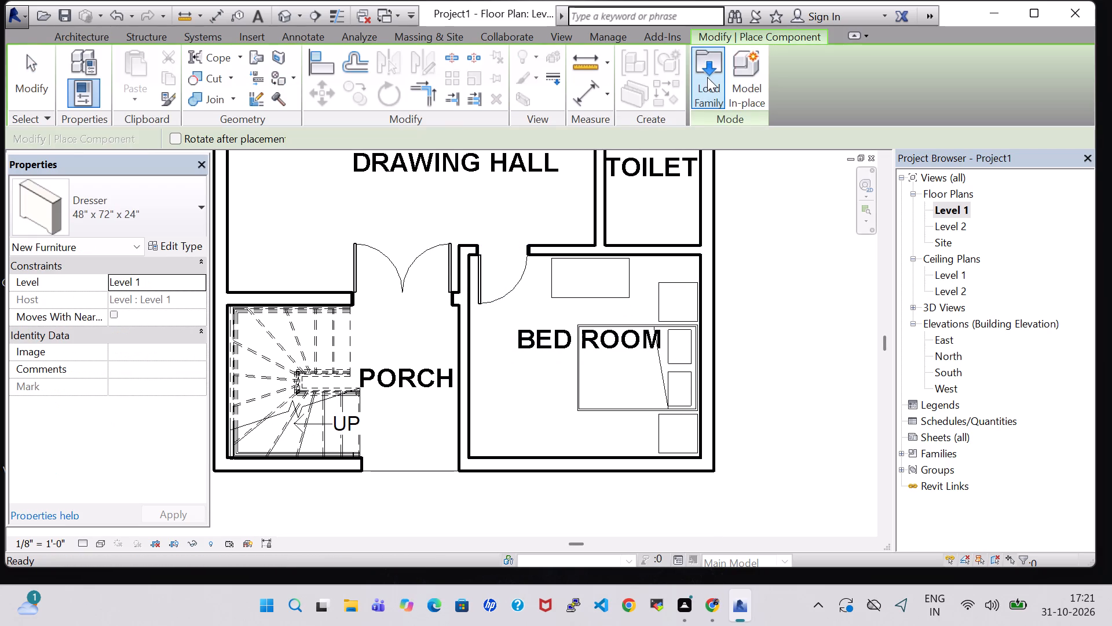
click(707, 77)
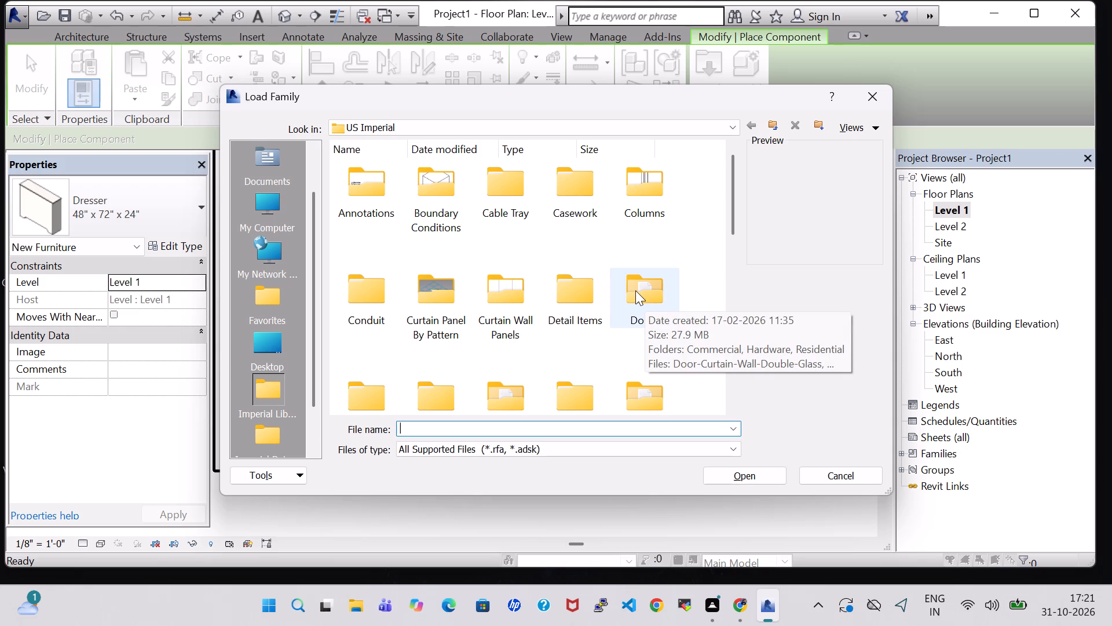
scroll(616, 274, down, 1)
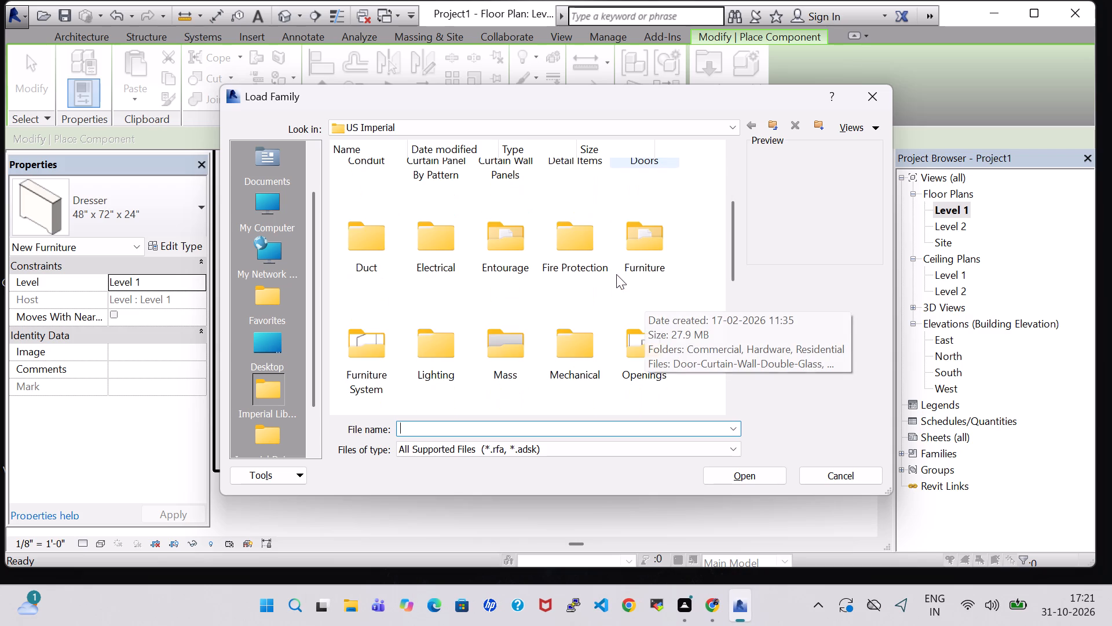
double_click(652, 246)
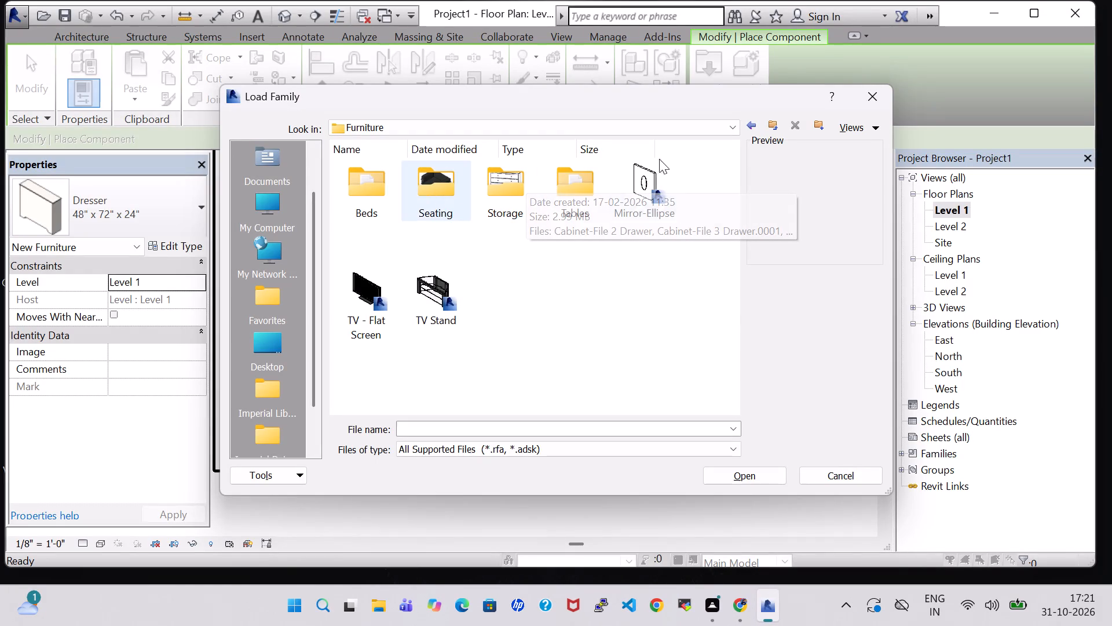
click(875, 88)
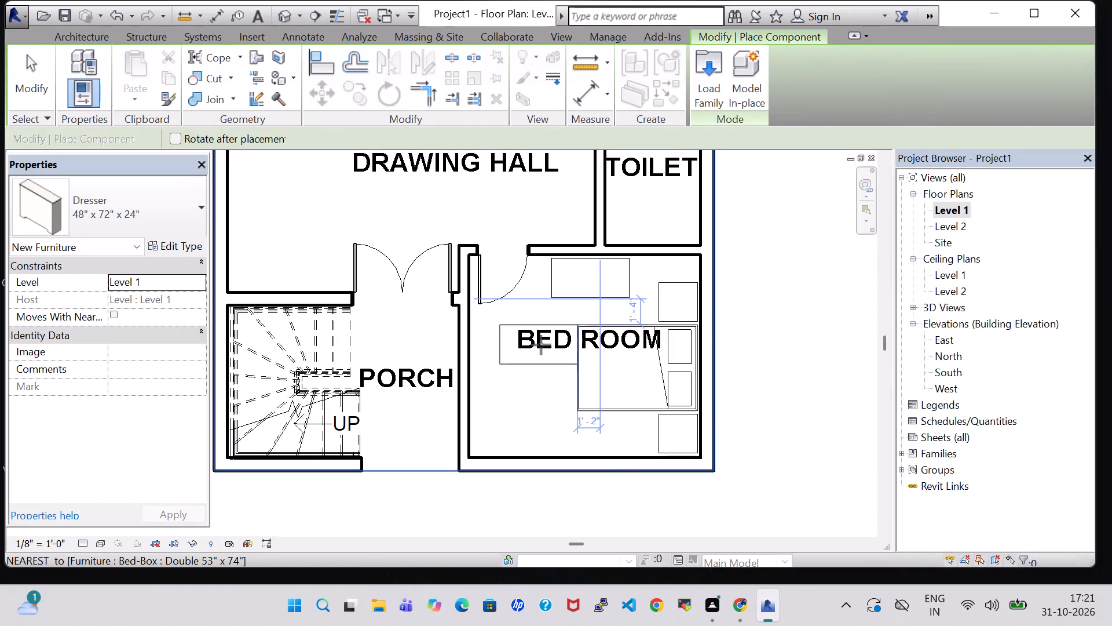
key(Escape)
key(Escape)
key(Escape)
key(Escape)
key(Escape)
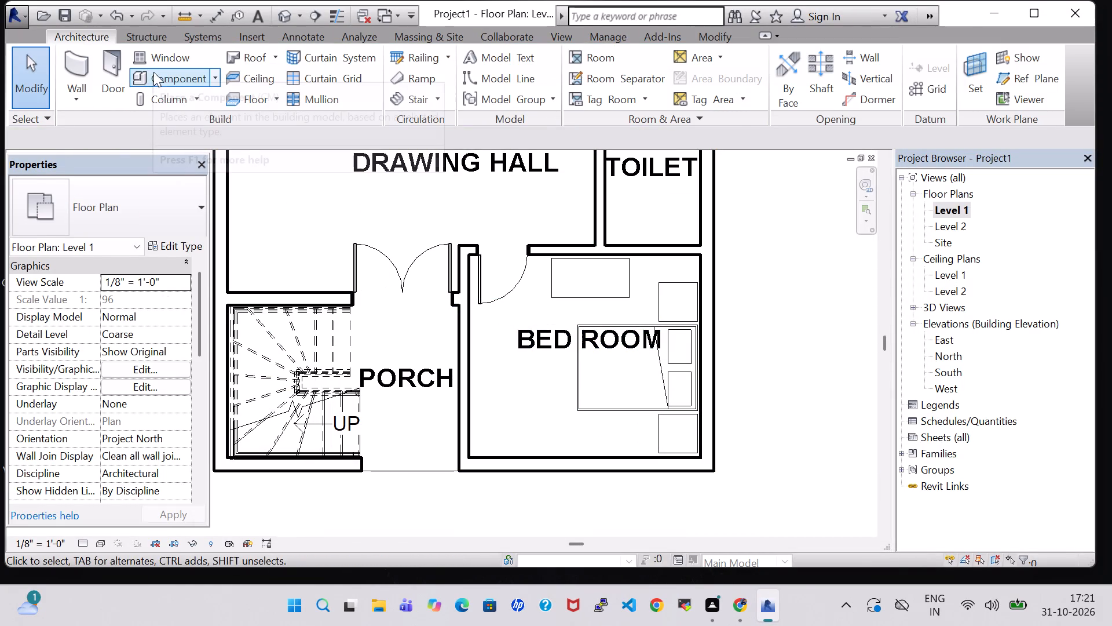
Load the TV Stand family from the US Imperial Furniture library as a component.
click(153, 72)
click(703, 74)
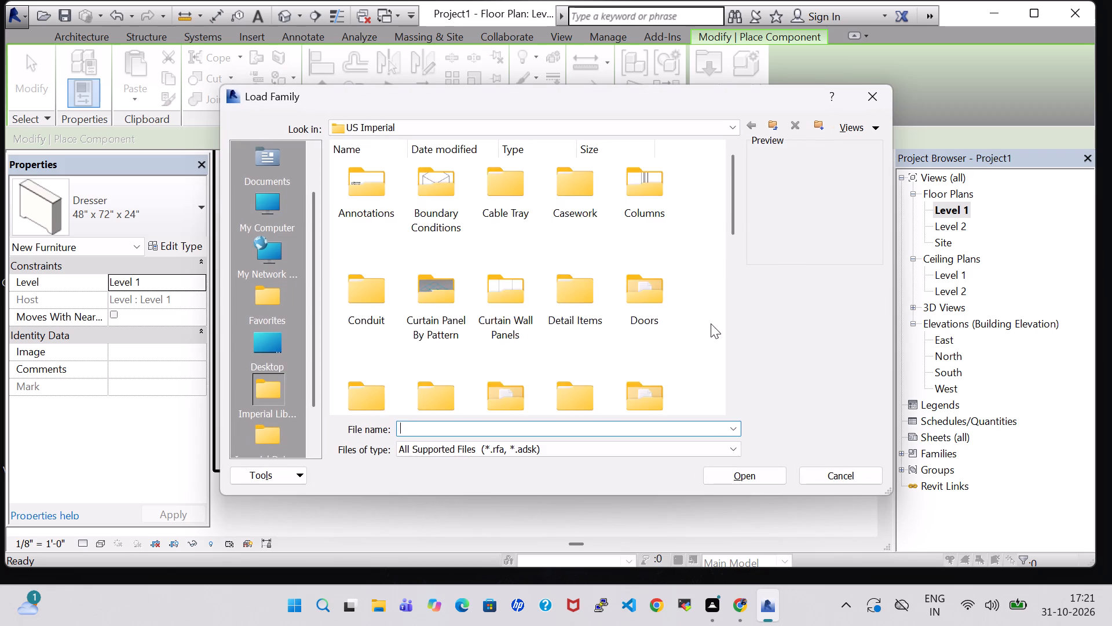
scroll(711, 323, down, 1)
double_click(668, 245)
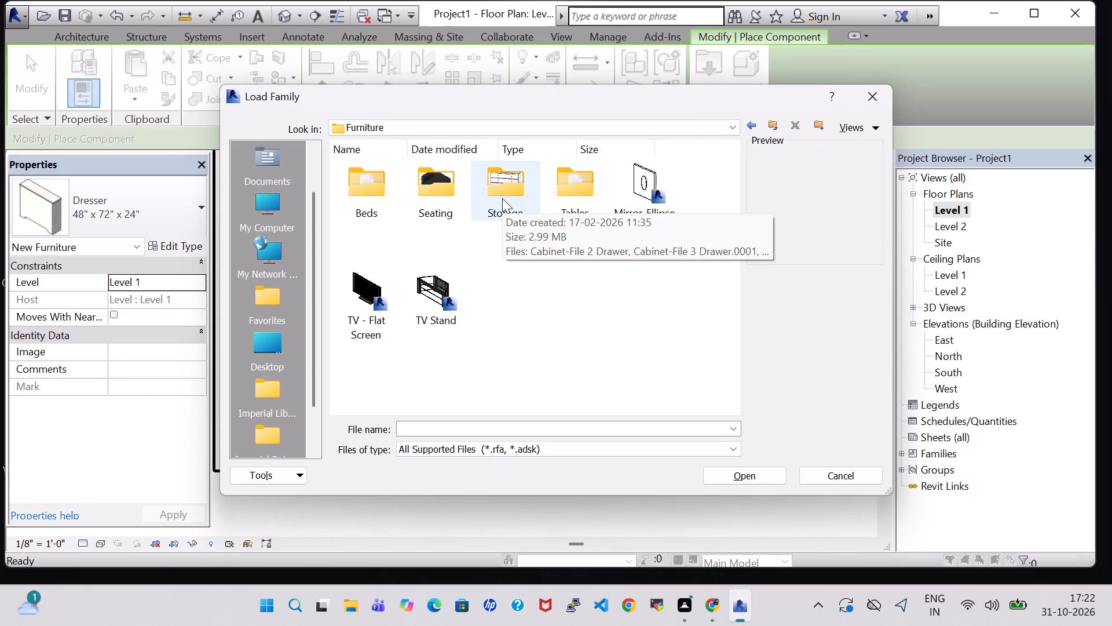
double_click(577, 184)
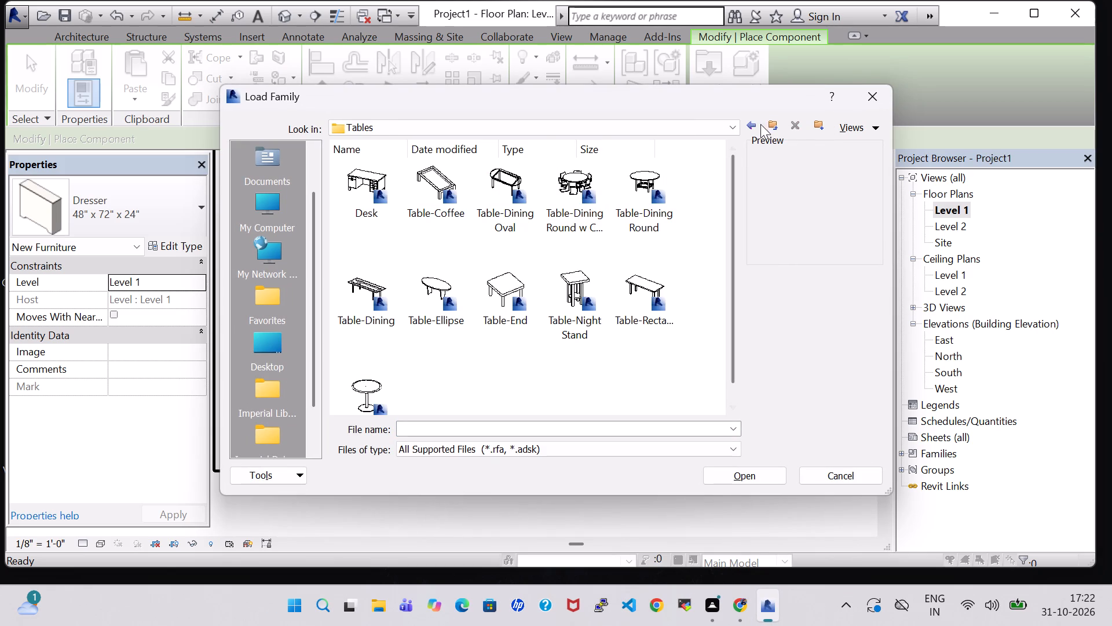
click(753, 122)
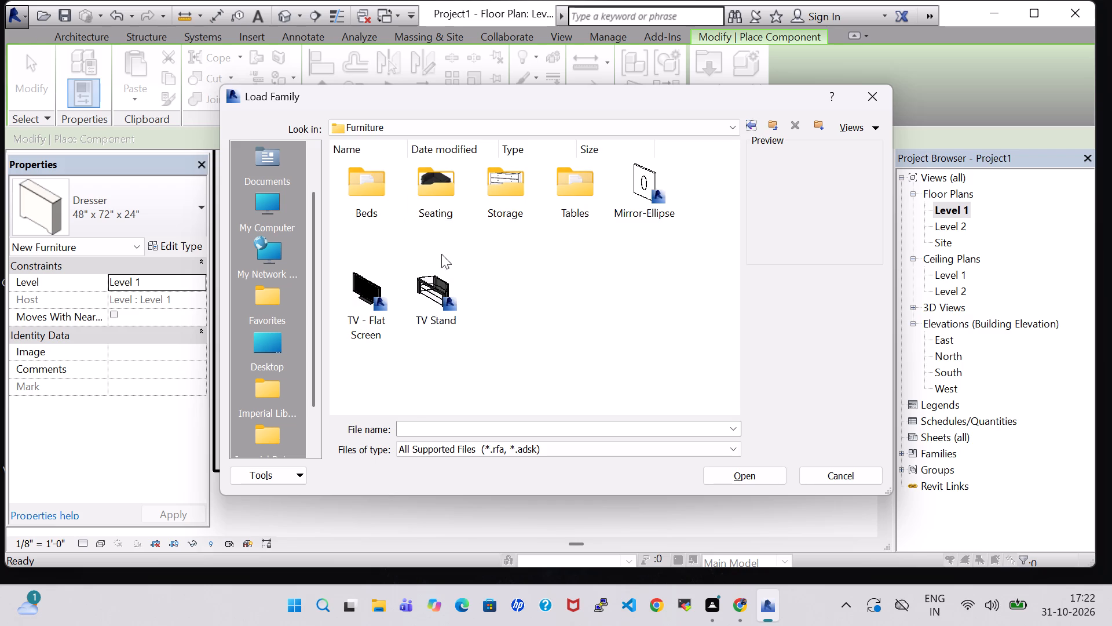
click(426, 288)
click(740, 471)
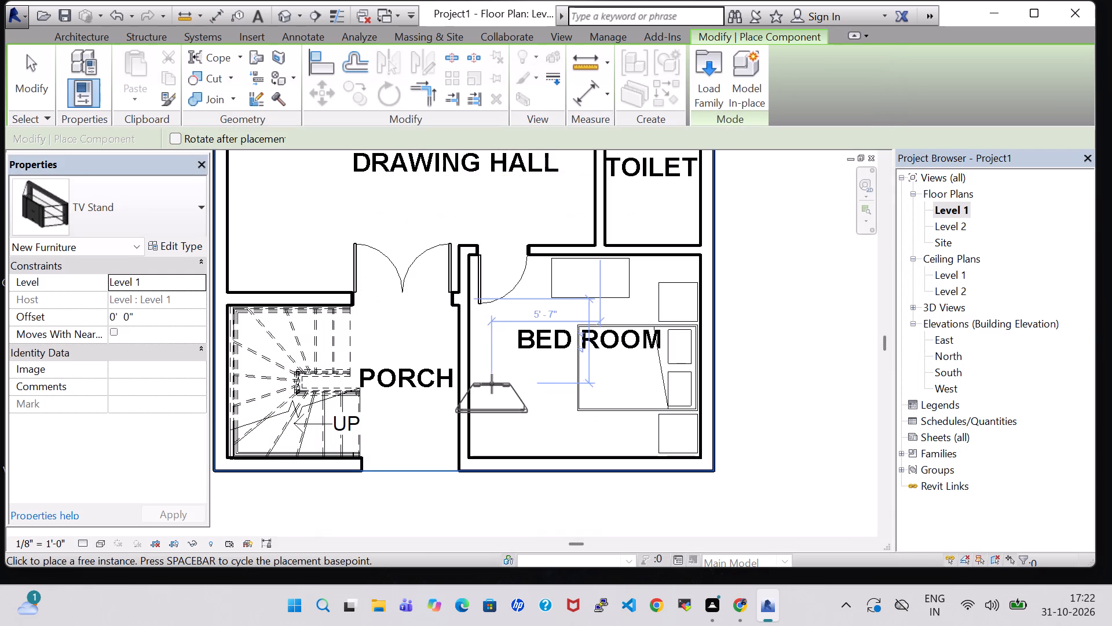
Place the TV stand against the bedroom's porch-side wall, rotated to face the bed.
key(space)
key(space)
key(space)
key(space)
key(space)
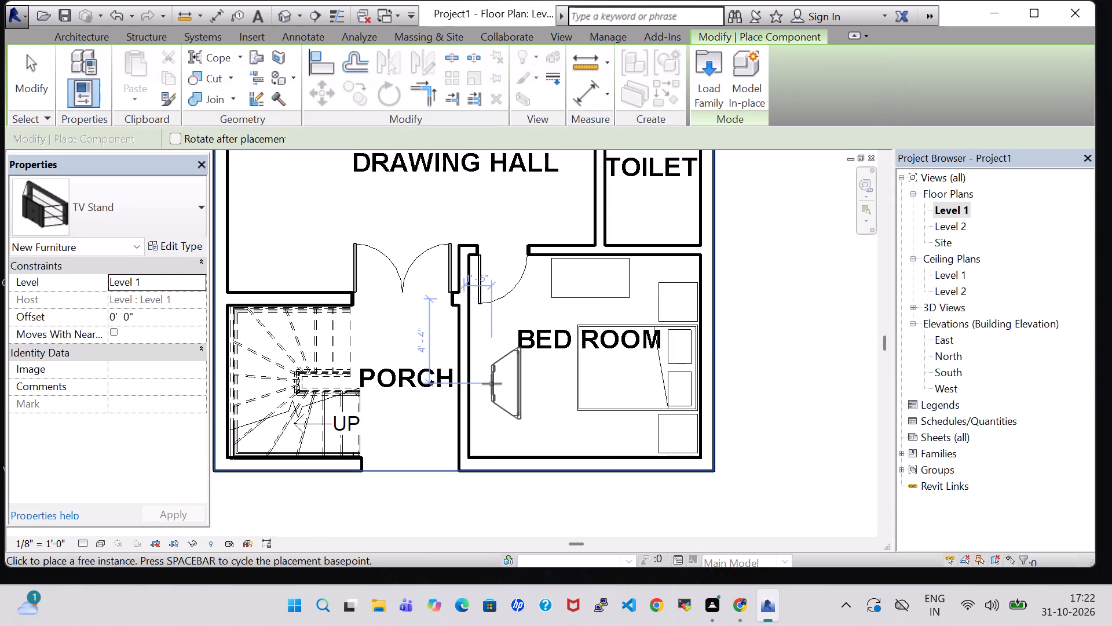
scroll(492, 384, up, 5)
click(452, 372)
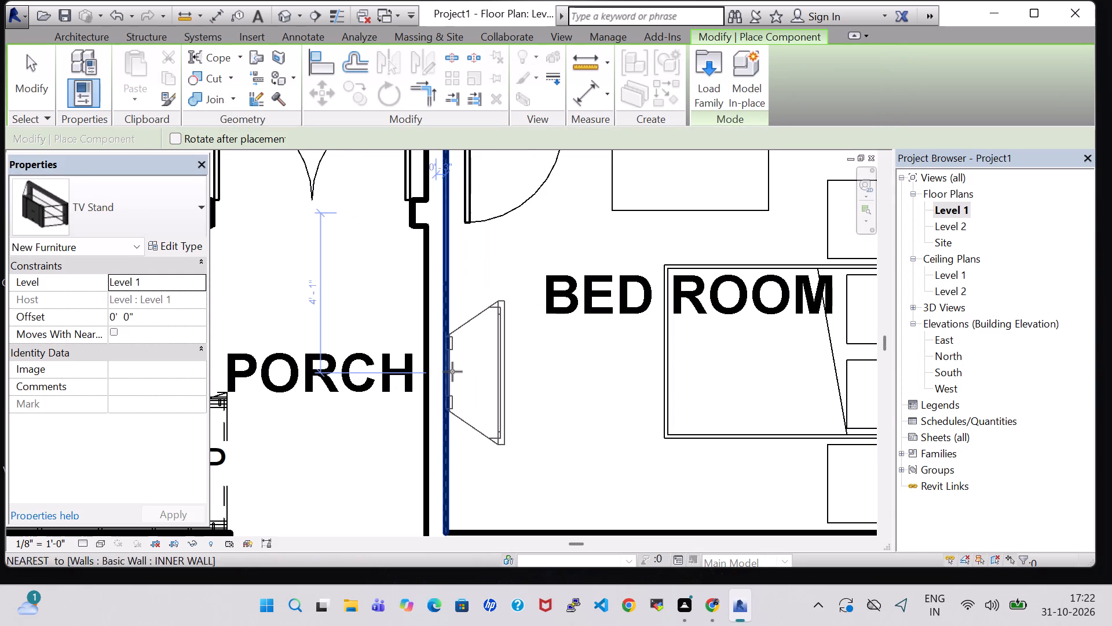
scroll(551, 391, down, 3)
key(Escape)
key(Escape)
key(Escape)
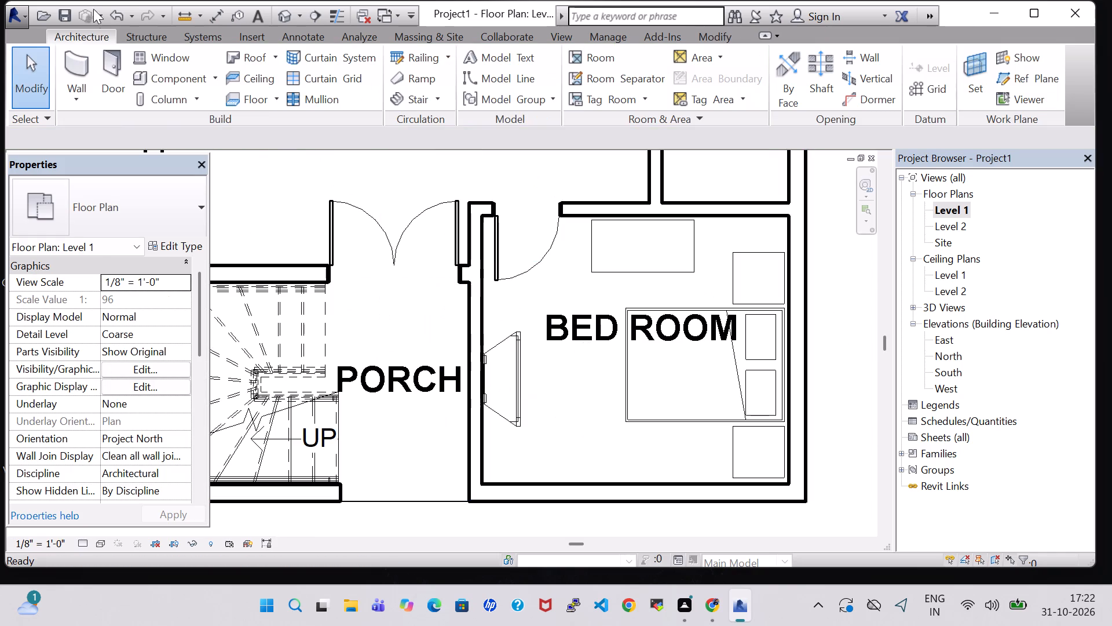
Load the TV - Flat Screen family from the US Imperial Furniture library, leaving the project unsaved.
click(168, 78)
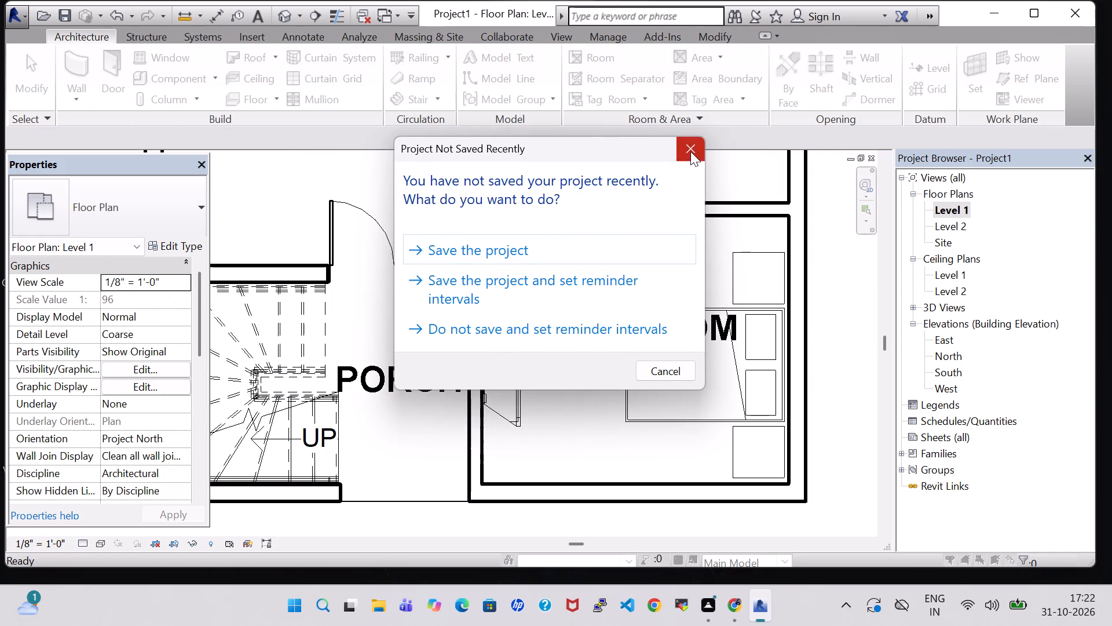
click(690, 151)
click(720, 70)
scroll(655, 334, down, 1)
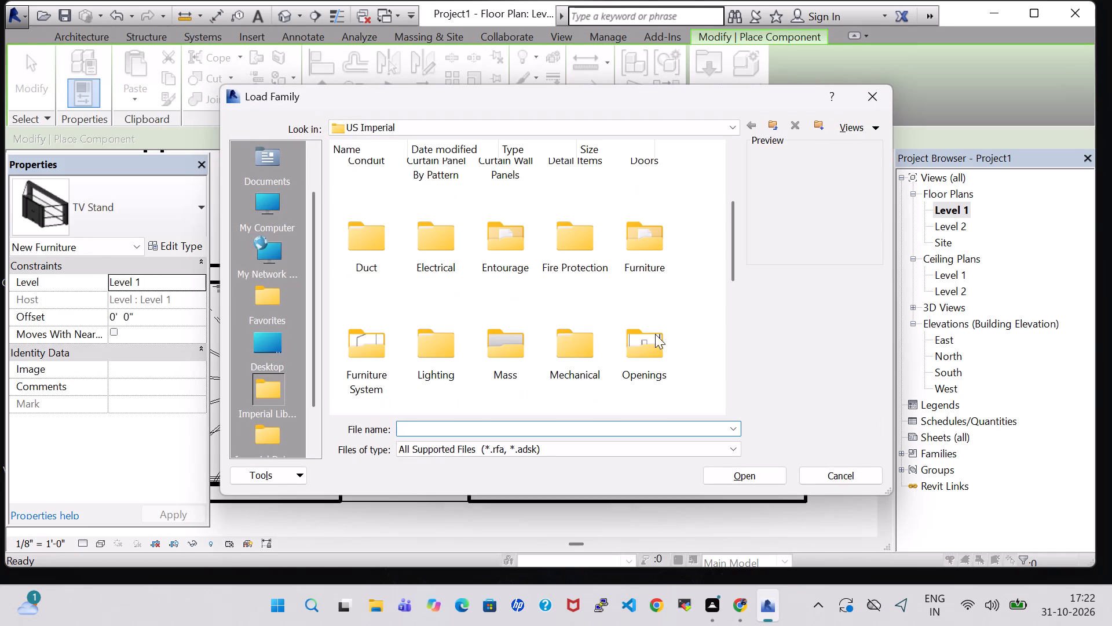
double_click(668, 258)
click(385, 297)
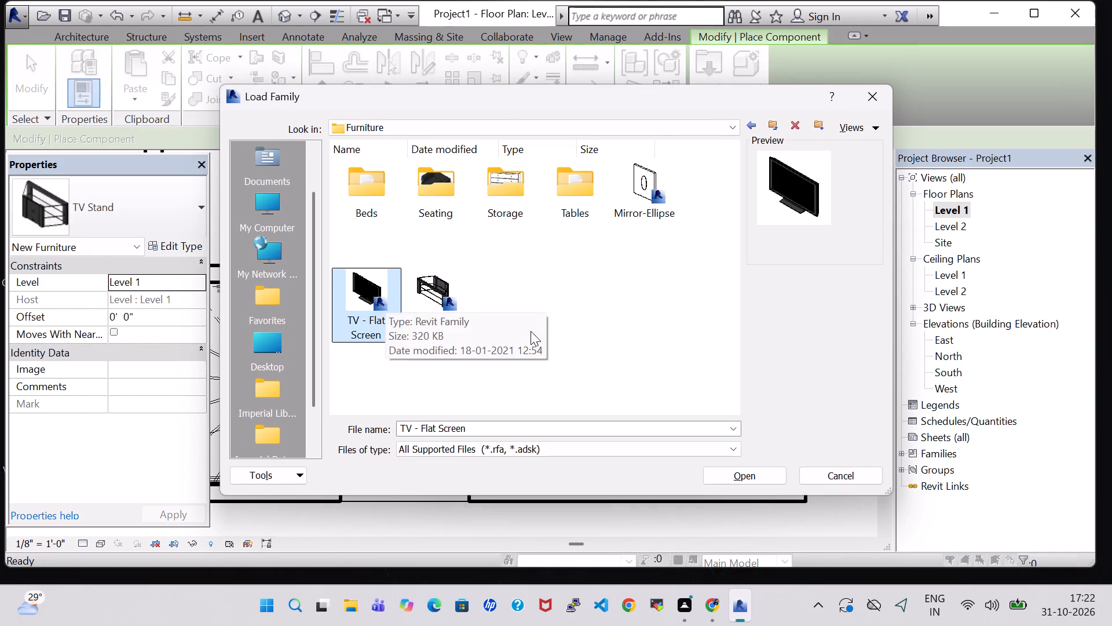
click(747, 474)
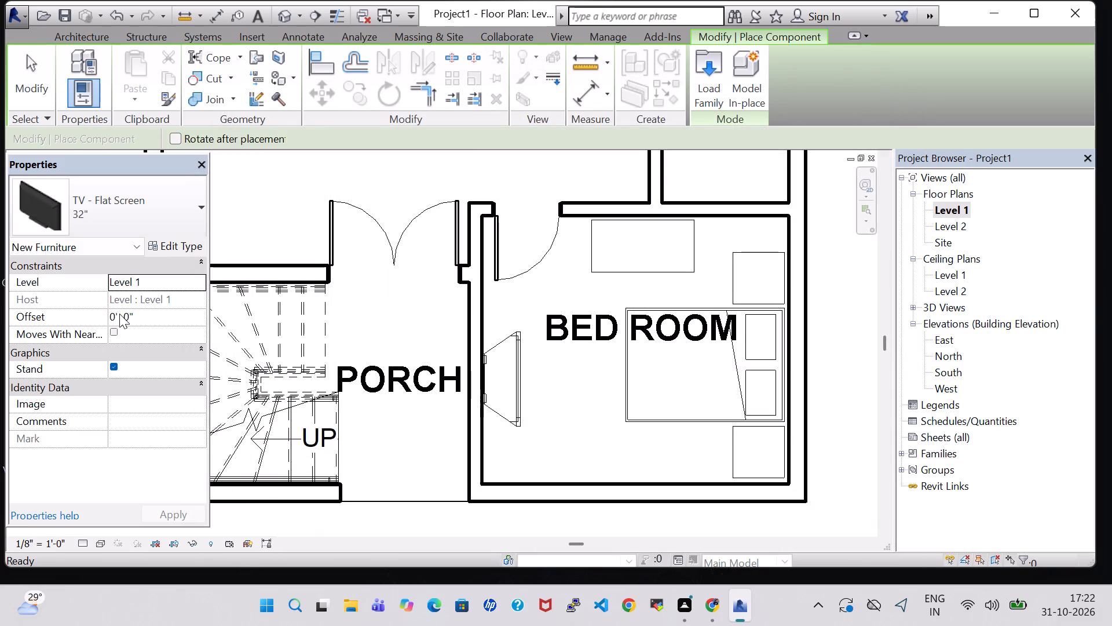
Place a 32" flat-screen TV with a 3' 0" offset over the TV stand, backed onto the porch-side wall and facing the bed.
click(119, 314)
key(Left)
key(BackSpace)
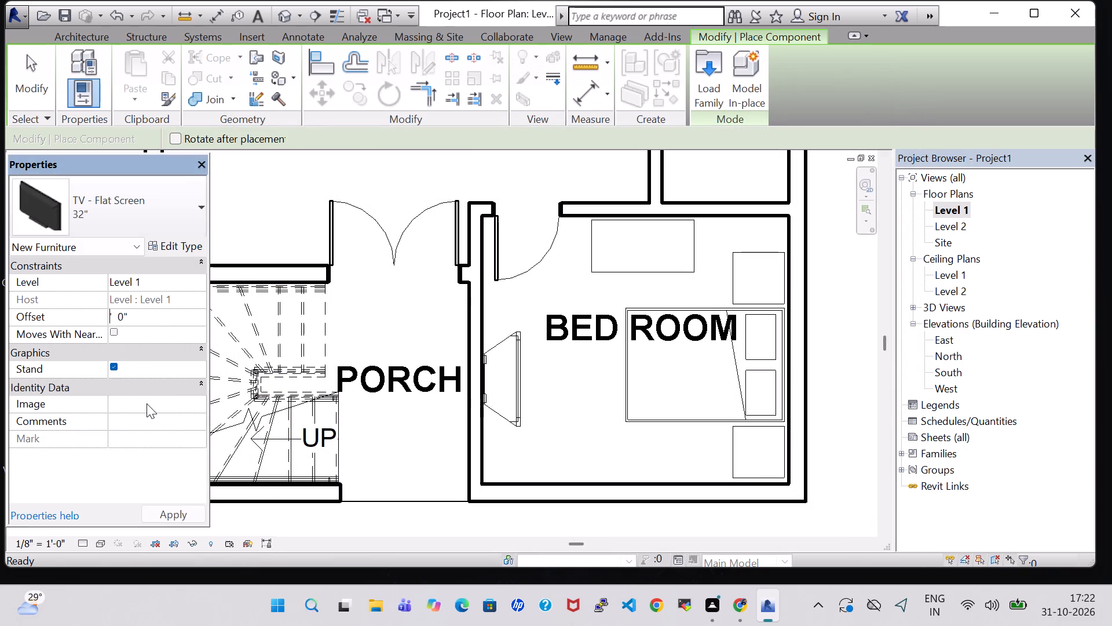
key(3)
key(Return)
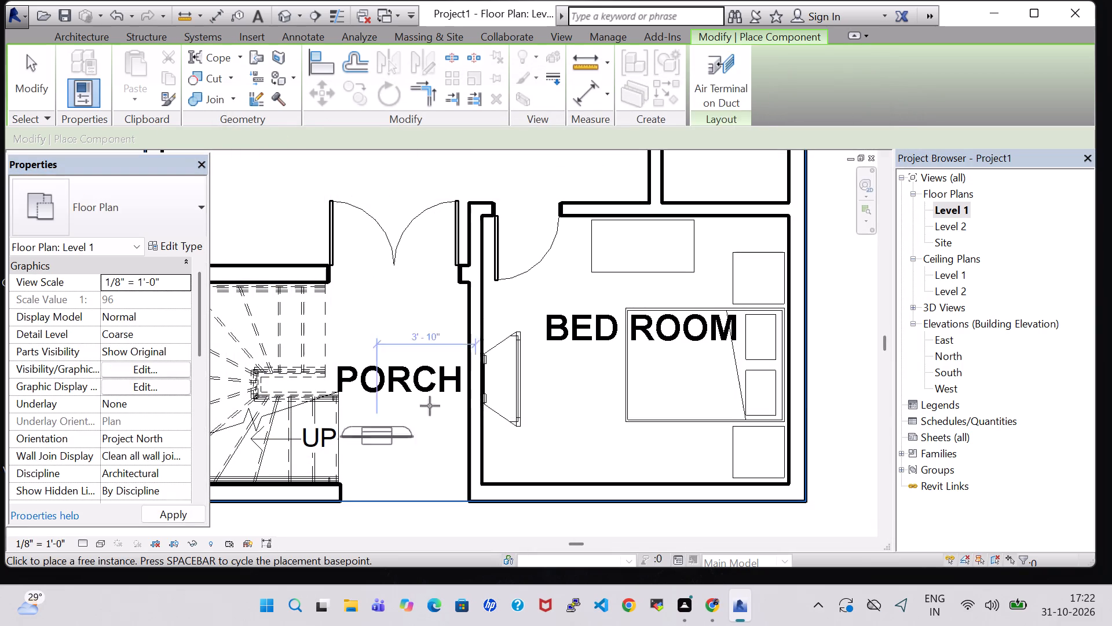
key(space)
scroll(507, 381, up, 10)
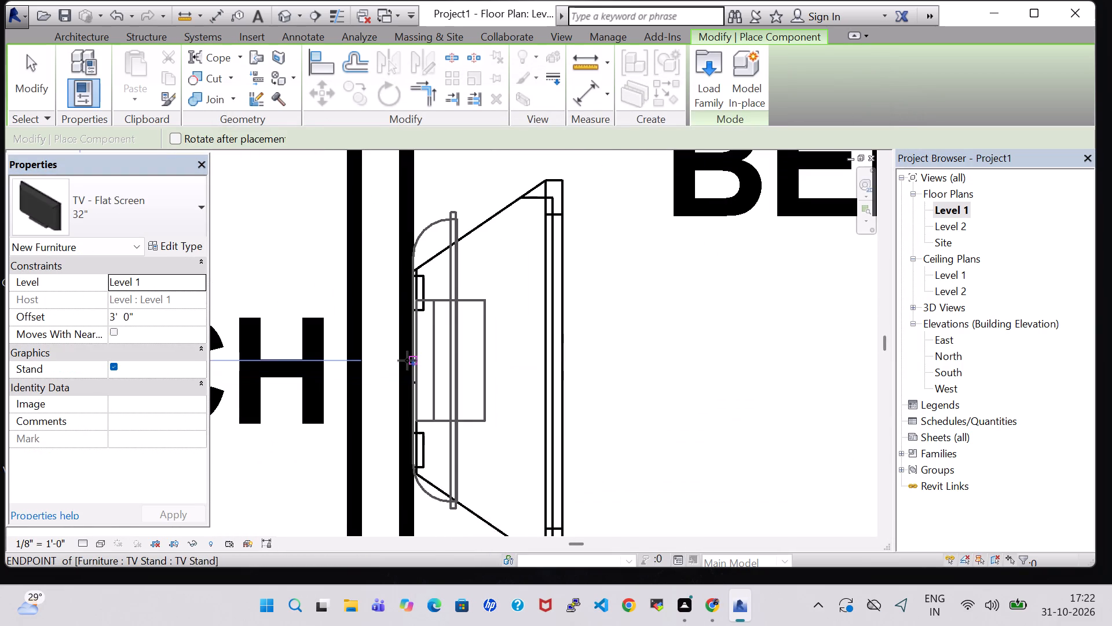
click(408, 361)
key(Escape)
key(Escape)
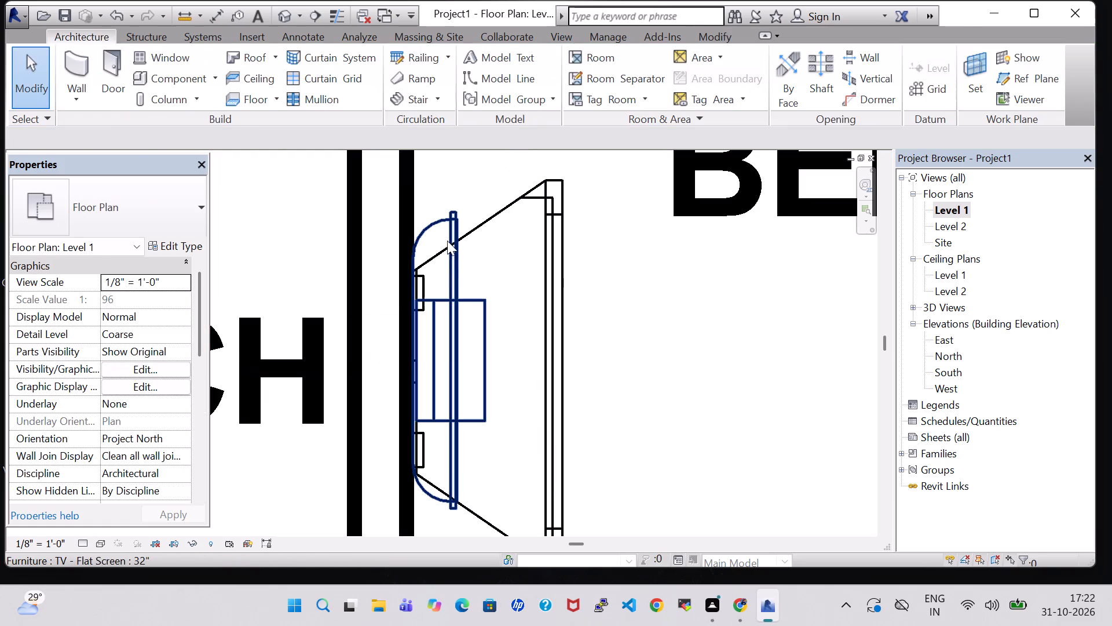
Change the placed flat-screen TV to the 50" type.
click(447, 238)
click(131, 230)
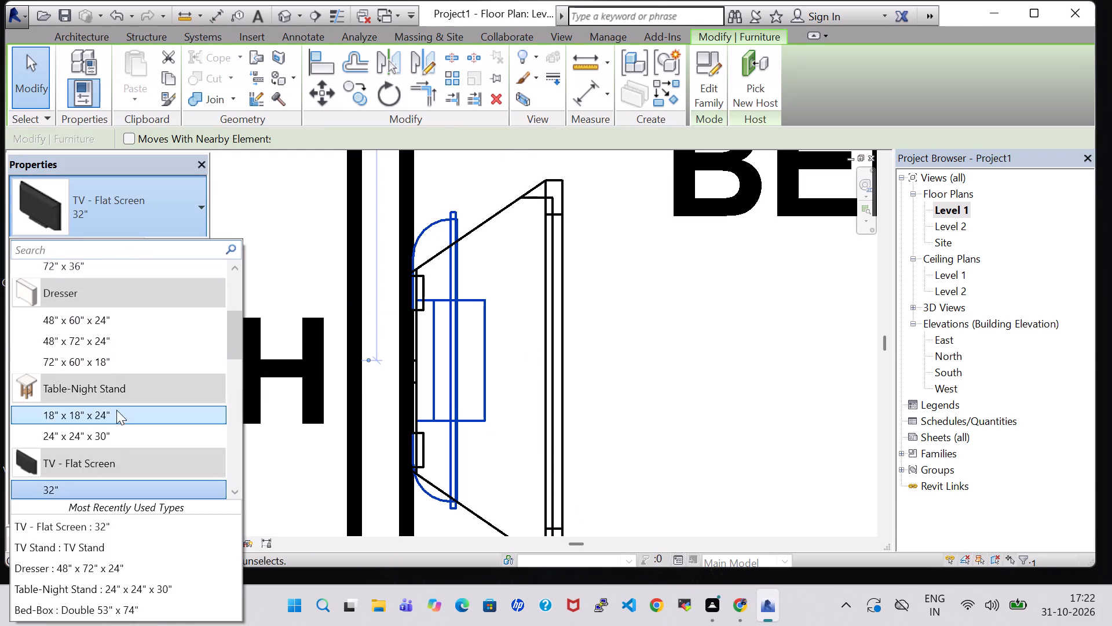
scroll(116, 438, down, 3)
click(100, 440)
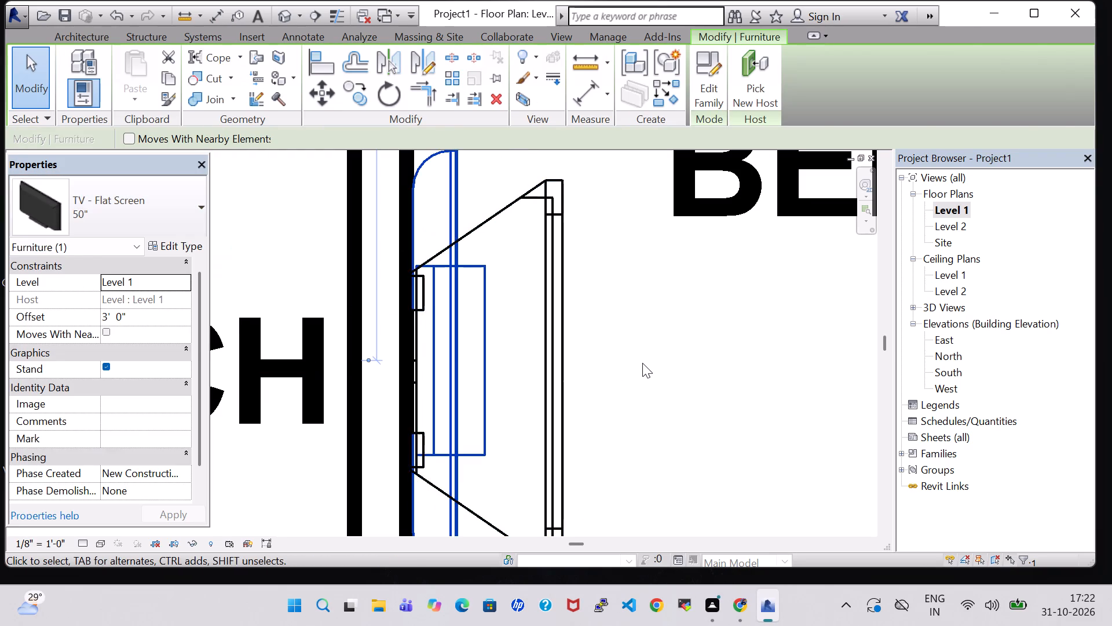
click(642, 363)
Examine the TV arrangement in the front bedroom and the overall Level 1 layout.
scroll(642, 363, down, 6)
middle_drag(651, 363, 588, 348)
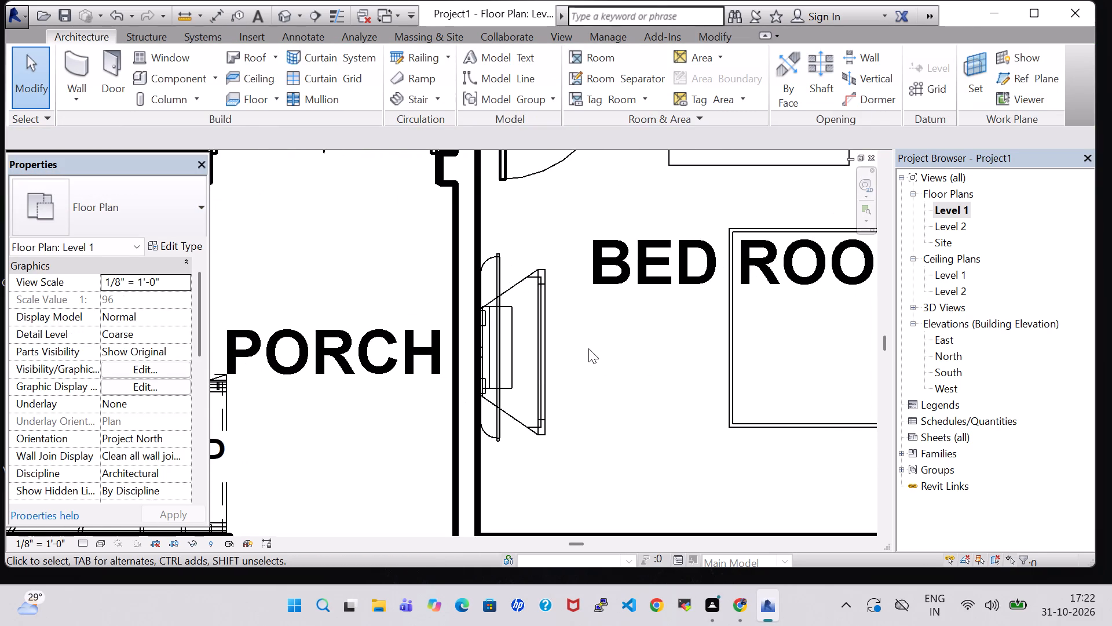
scroll(588, 348, down, 4)
middle_drag(595, 352, 513, 365)
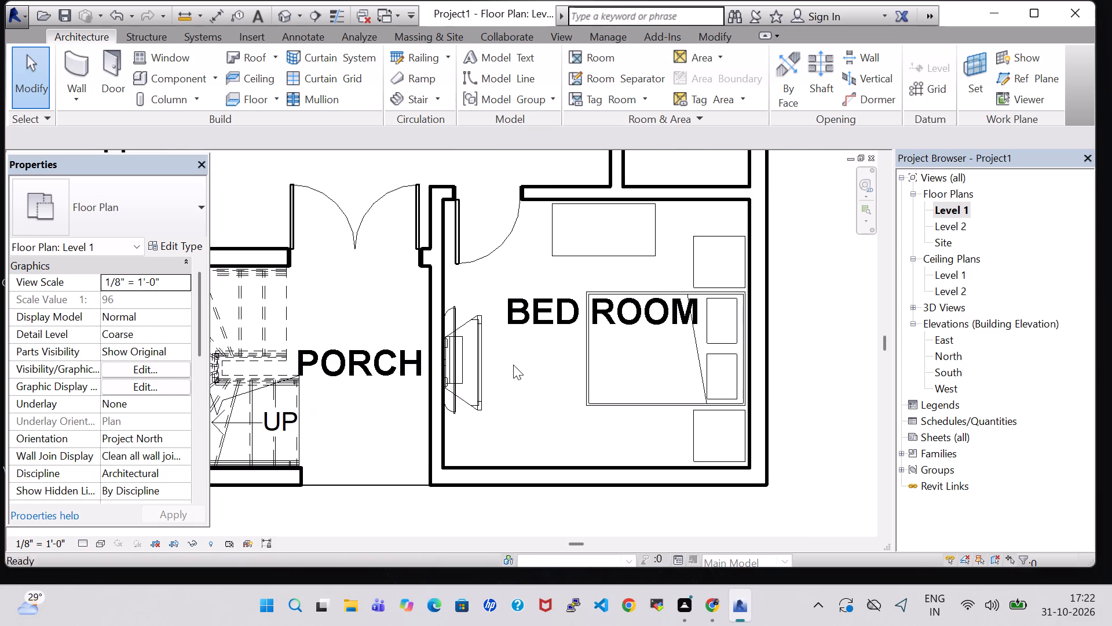
scroll(515, 367, down, 4)
middle_drag(761, 283, 759, 367)
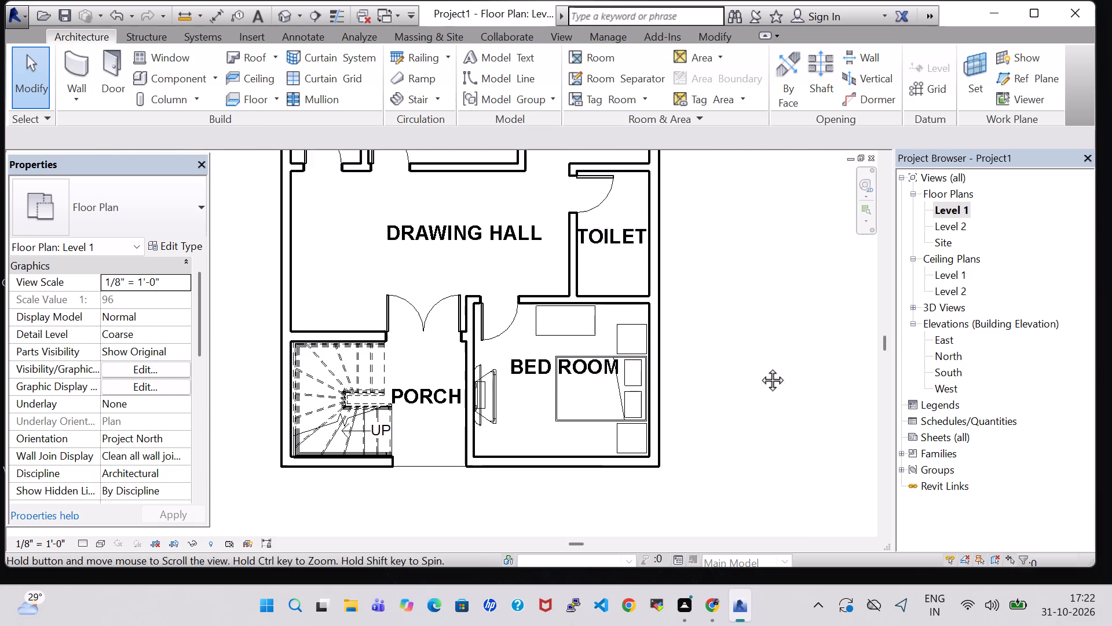
middle_drag(759, 367, 752, 410)
scroll(751, 413, down, 2)
middle_drag(752, 385, 747, 357)
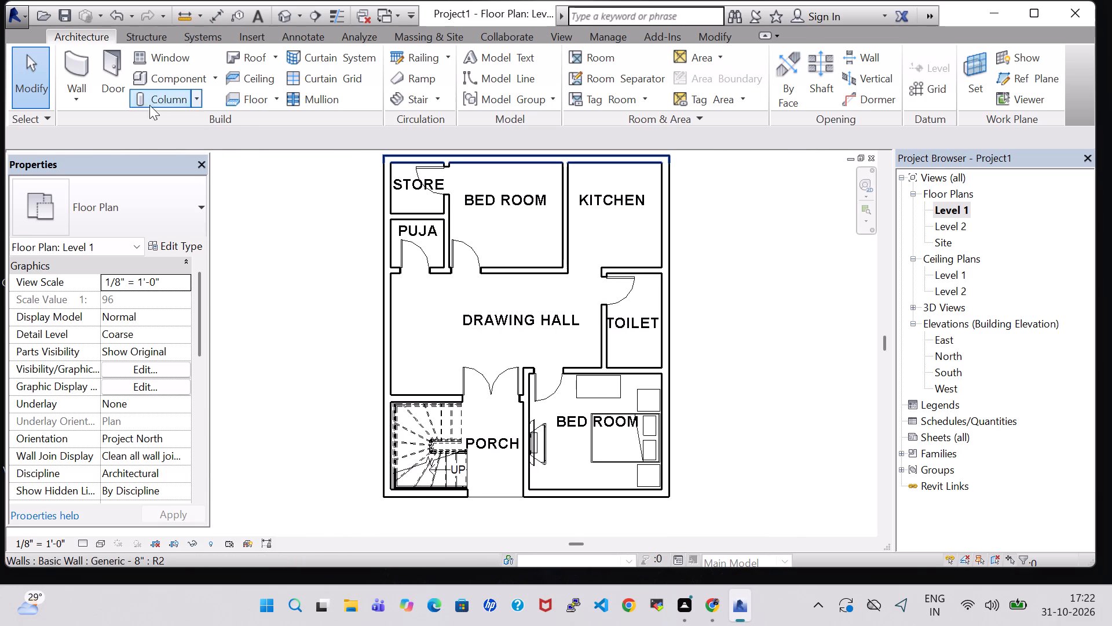
Load the Mirror-Ellipse family from the US Imperial Furniture library as a component.
click(174, 77)
click(707, 80)
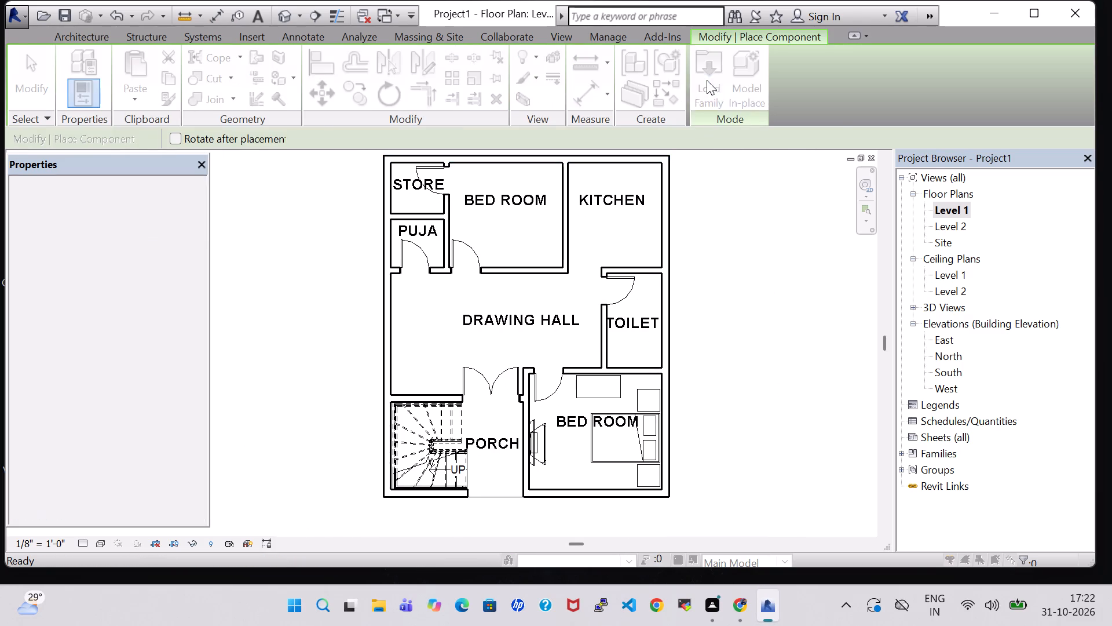
scroll(630, 267, down, 1)
double_click(652, 254)
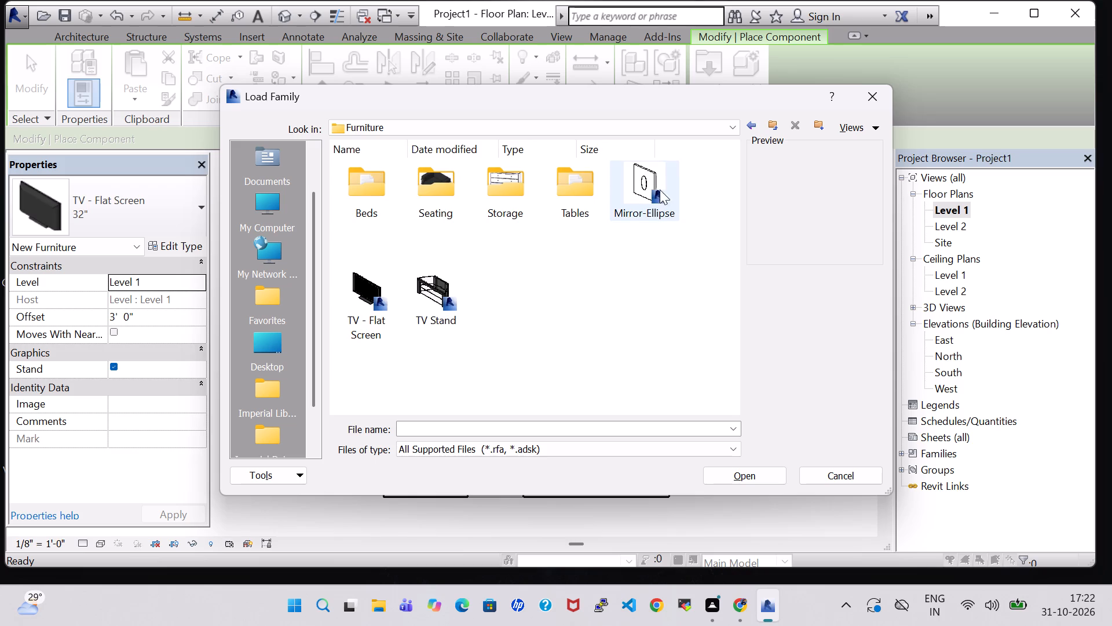
click(660, 183)
click(769, 475)
Place a 24" x 48" Mirror-Ellipse at 2' 0" elevation on the bedroom's front wall, between the TV stand and the bed.
scroll(568, 476, up, 9)
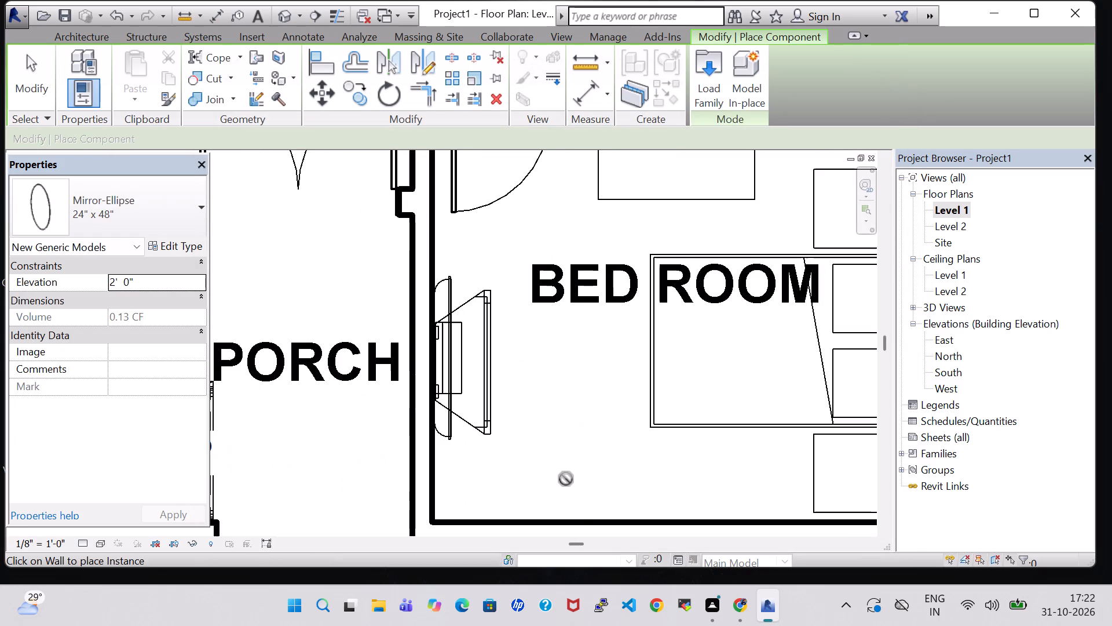
click(577, 523)
key(Escape)
key(Escape)
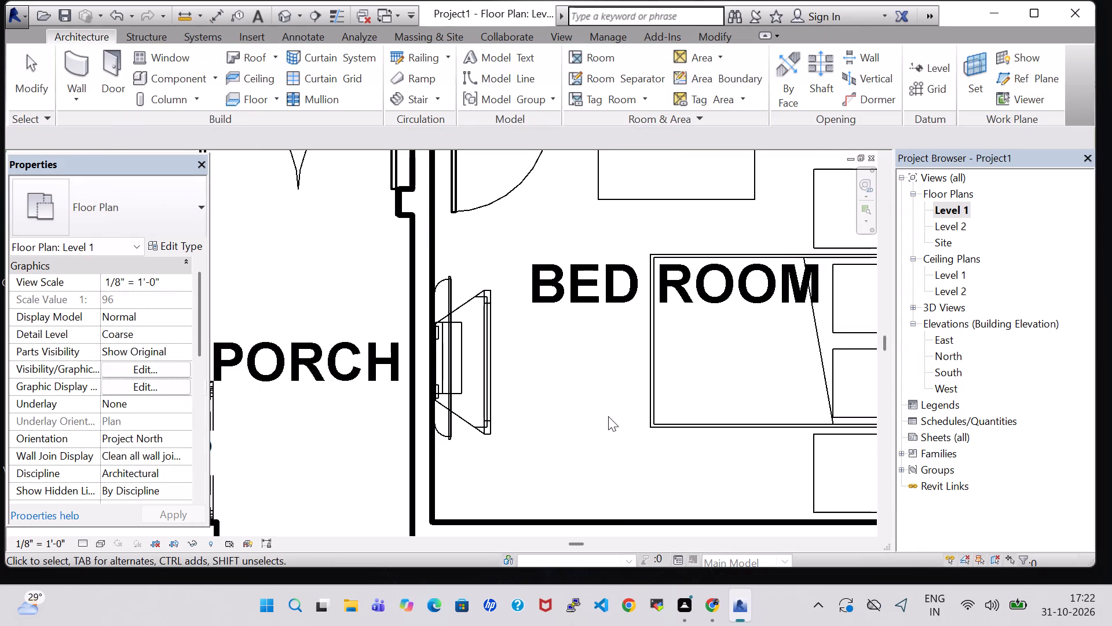
Load the Table-Ellipse family from the Tables folder of the US Imperial Furniture library as a component.
click(156, 82)
click(708, 81)
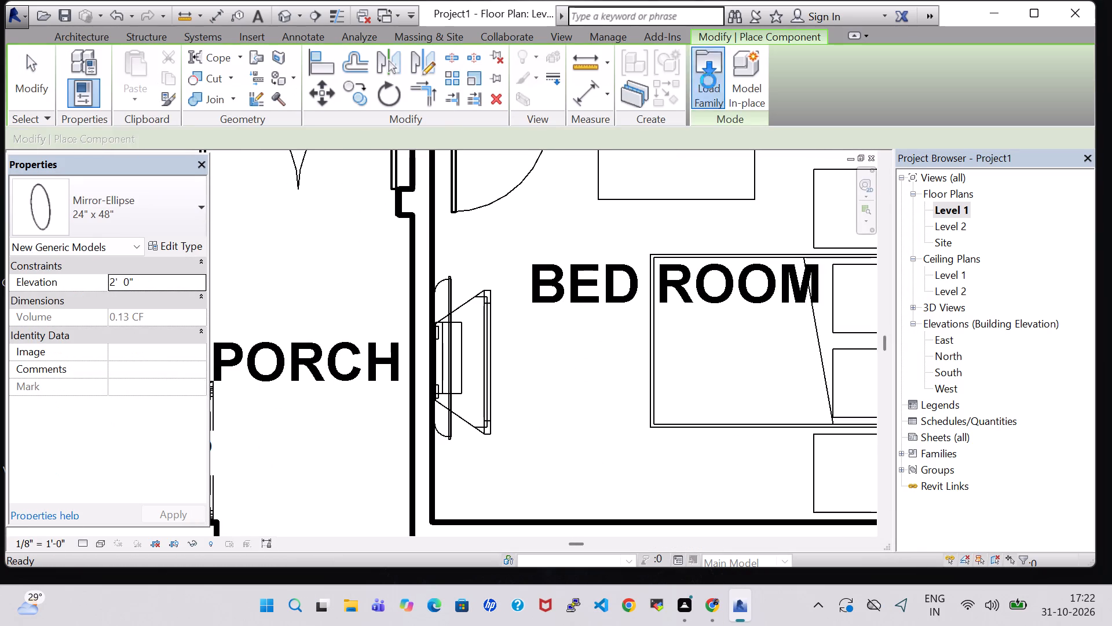
scroll(627, 275, down, 1)
double_click(645, 253)
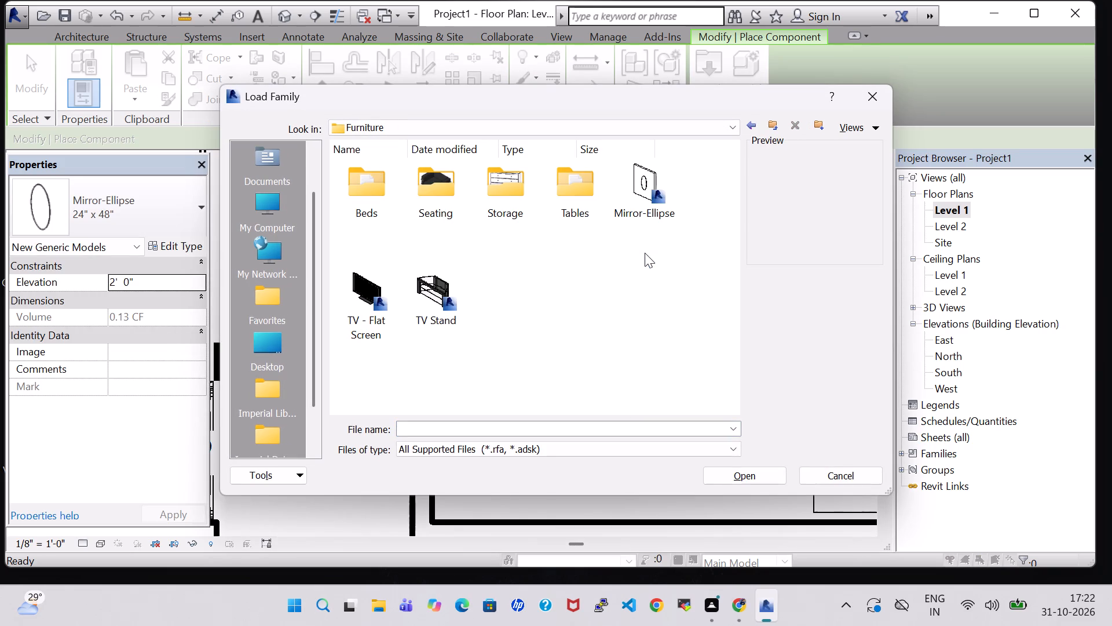
click(598, 215)
double_click(572, 203)
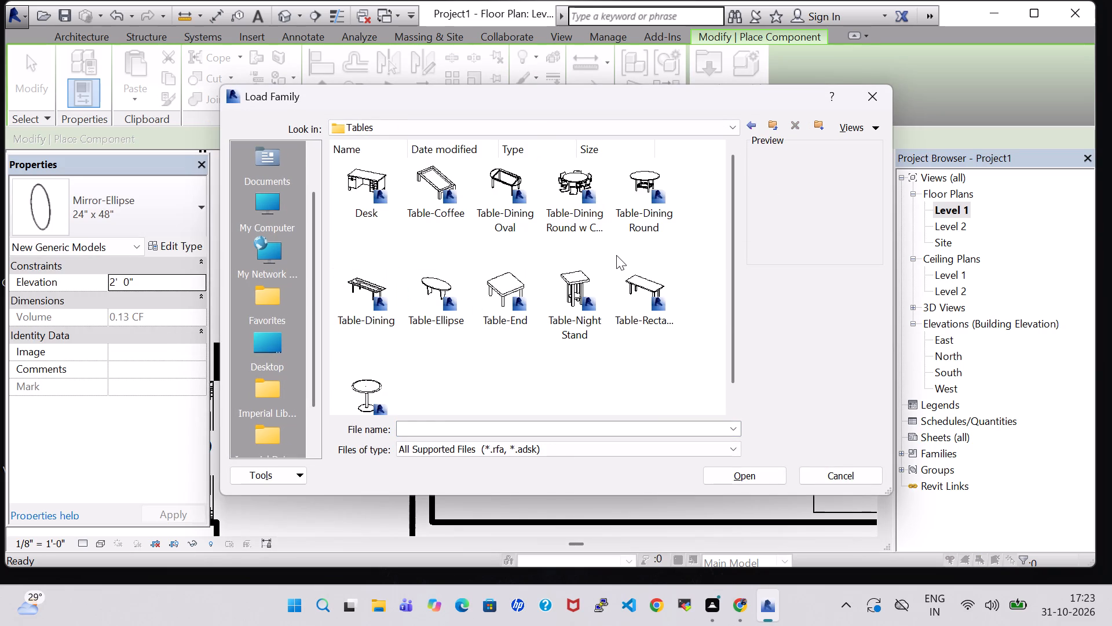
click(430, 280)
click(758, 476)
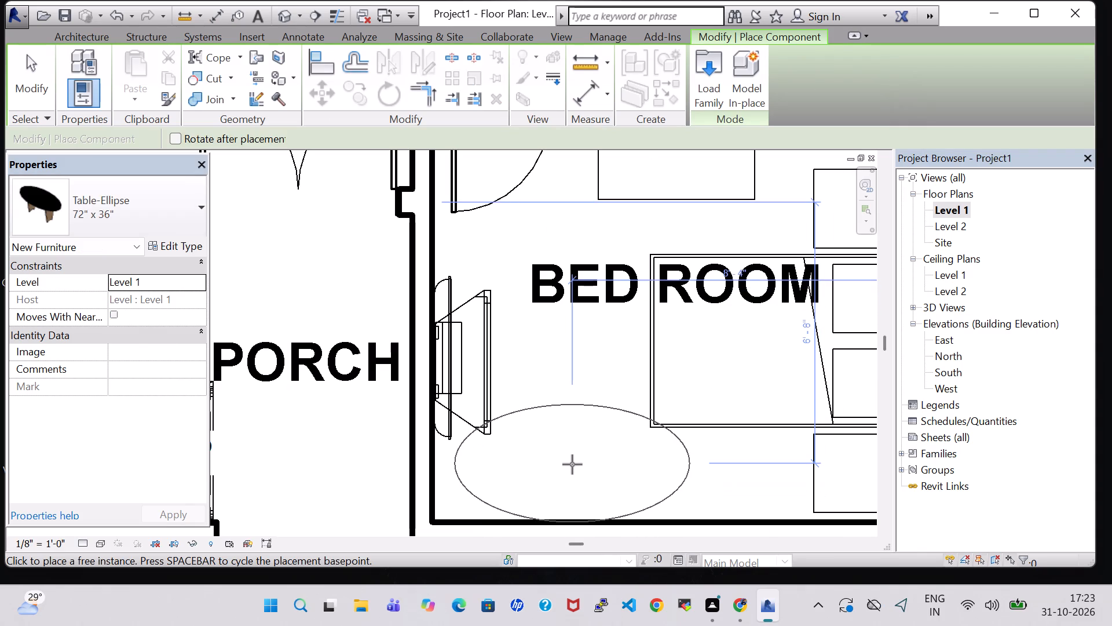
Place a 72" x 36" Table-Ellipse in the front bedroom, between the TV stand and the bed near the front wall.
click(565, 452)
key(Escape)
key(Escape)
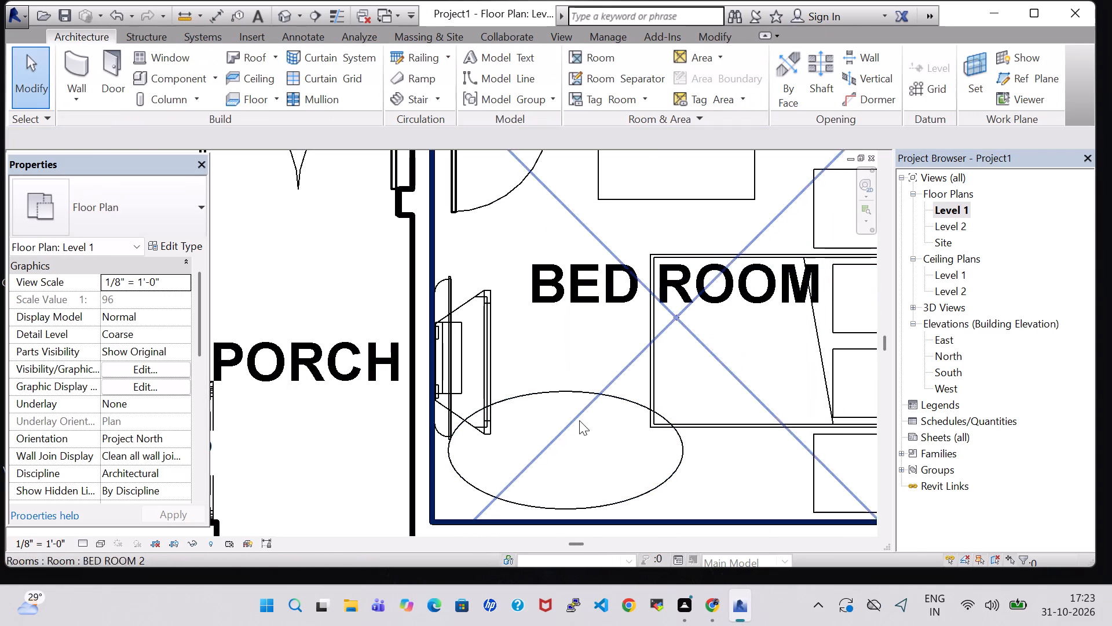
Set the elliptical table type's Length to 3' 0".
click(588, 399)
click(173, 252)
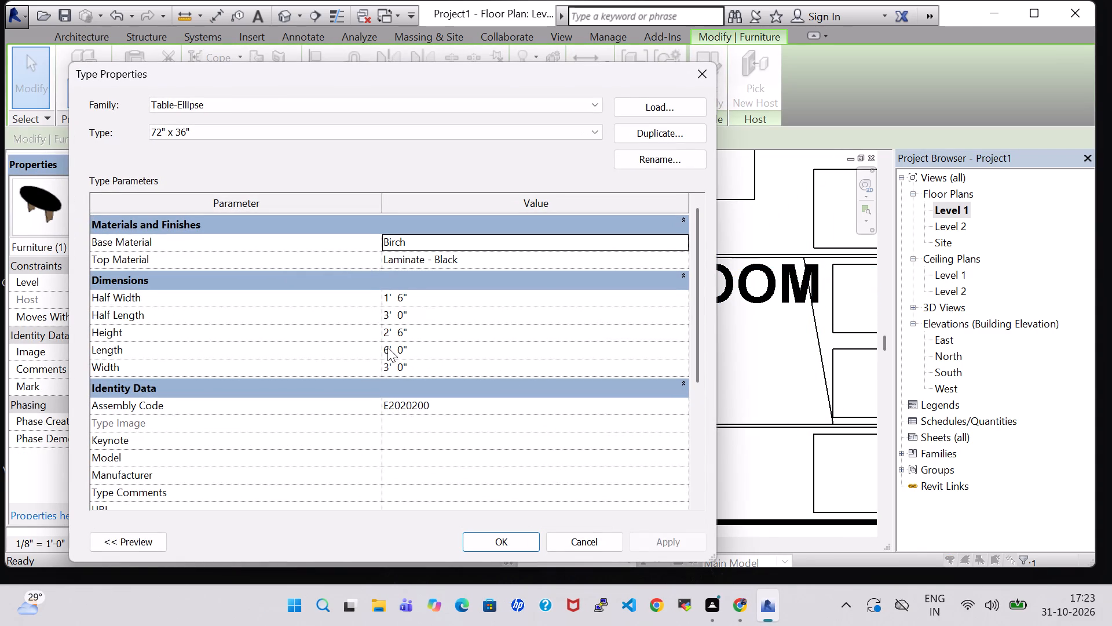
click(389, 349)
key(BackSpace)
key(3)
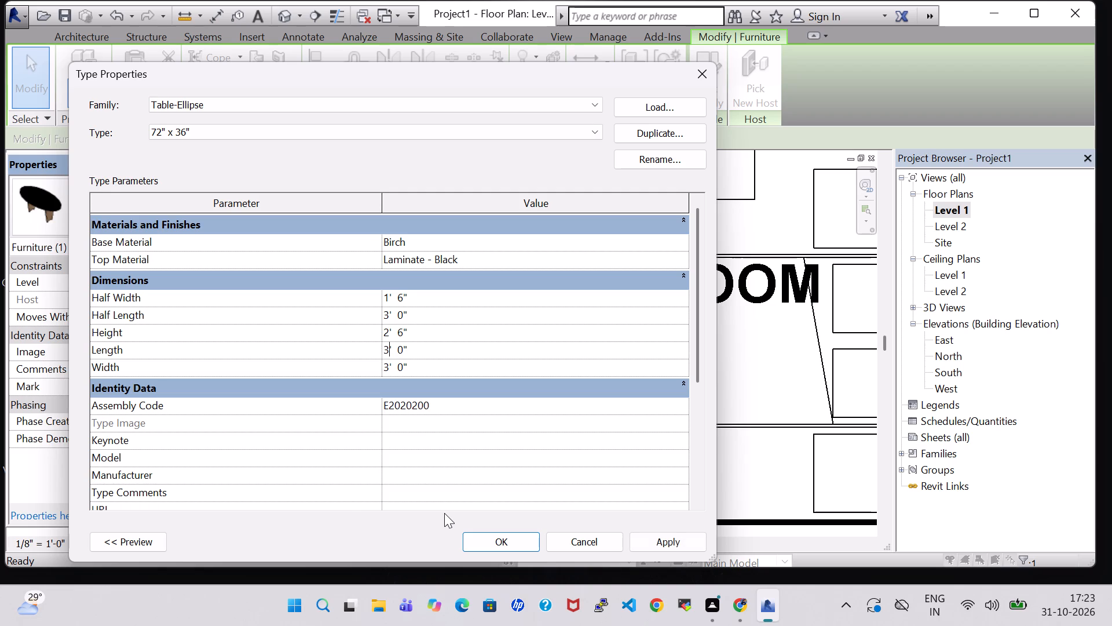
key(Return)
click(674, 549)
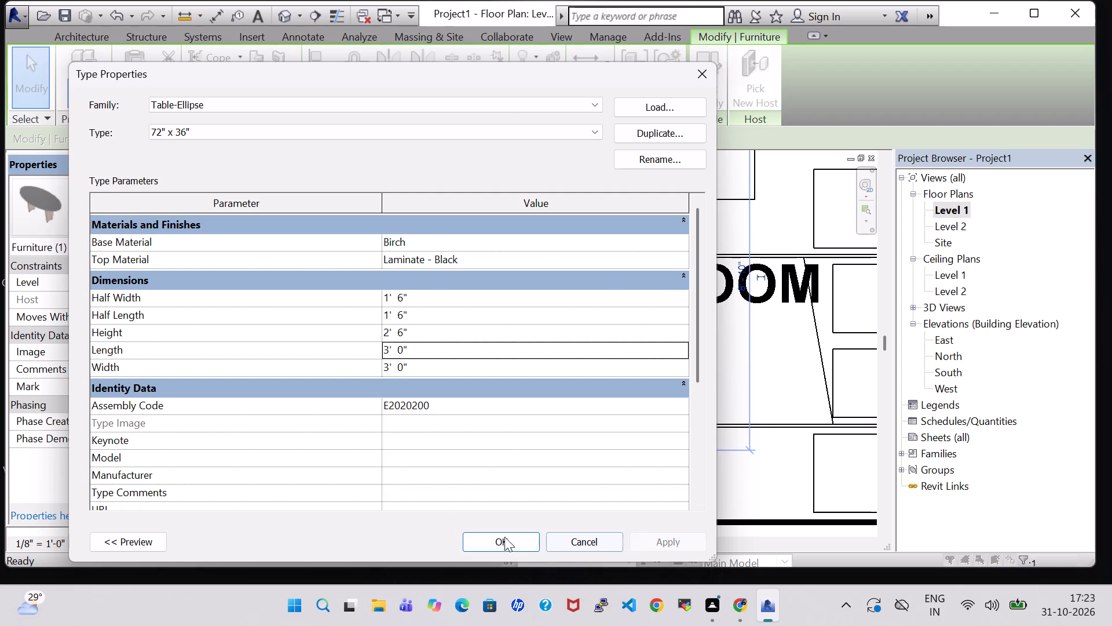
click(501, 537)
click(345, 465)
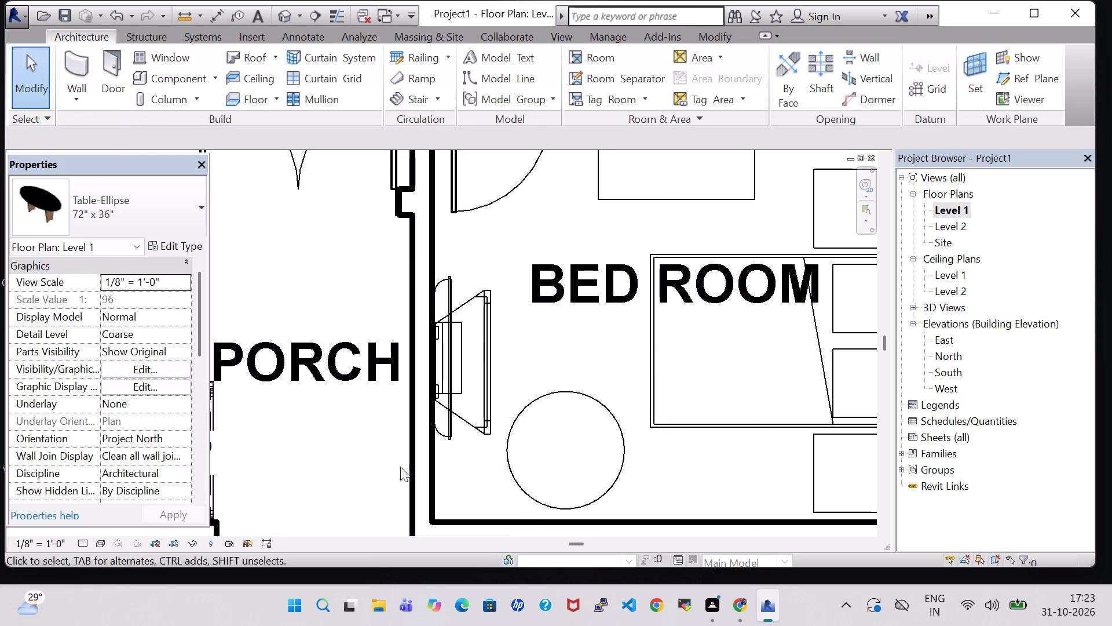
Nudge the table slightly closer to the bedroom's front wall.
click(593, 405)
key(Down)
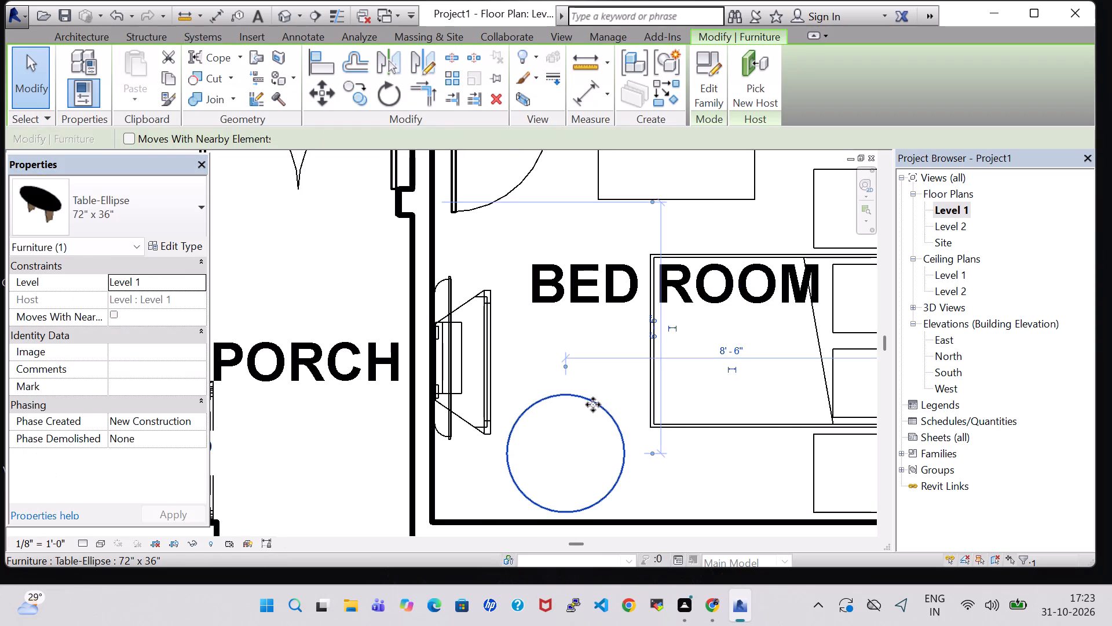
key(Down)
key(Down)
key(Up)
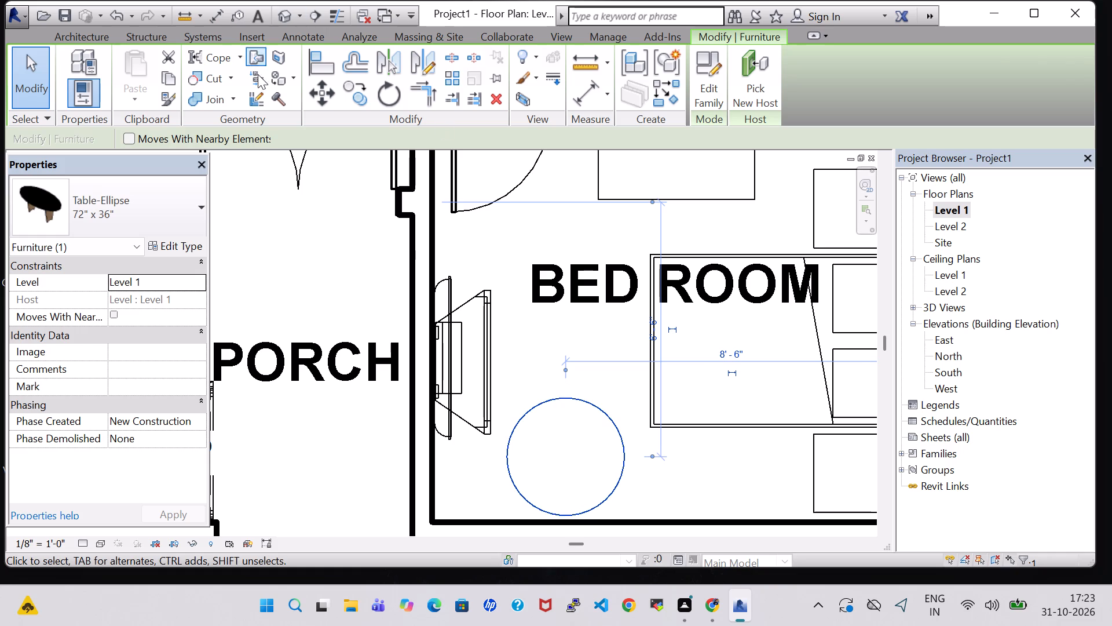
click(338, 262)
Rotate the bedroom table by two quarter turns in the 3D view.
click(287, 10)
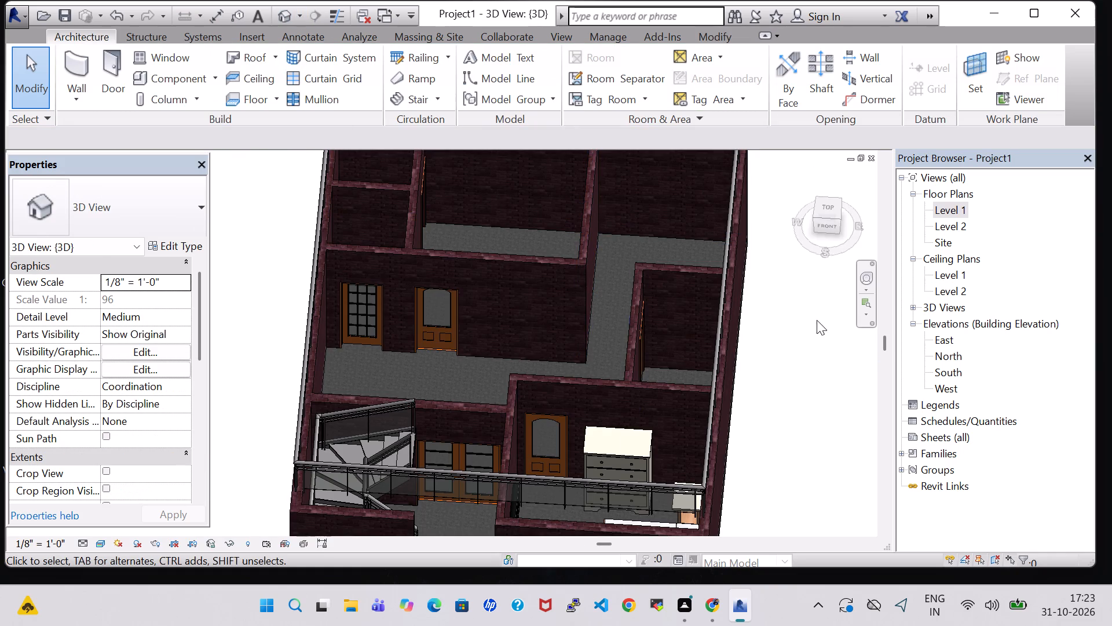
shift+middle_drag(793, 350, 694, 551)
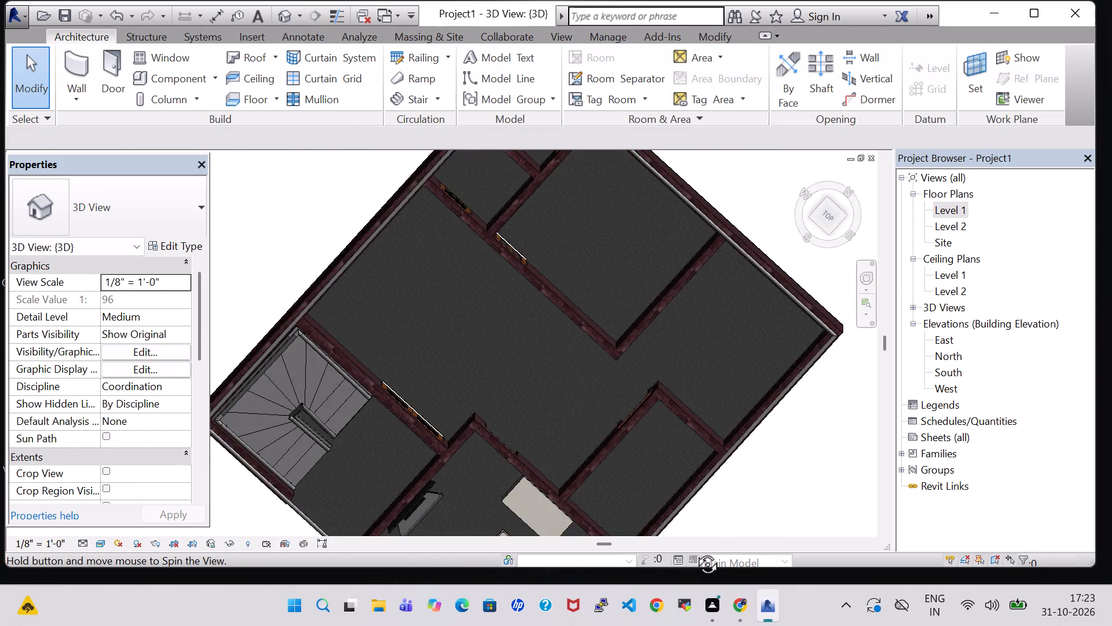
shift+middle_drag(694, 551, 505, 328)
shift+middle_drag(582, 316, 506, 334)
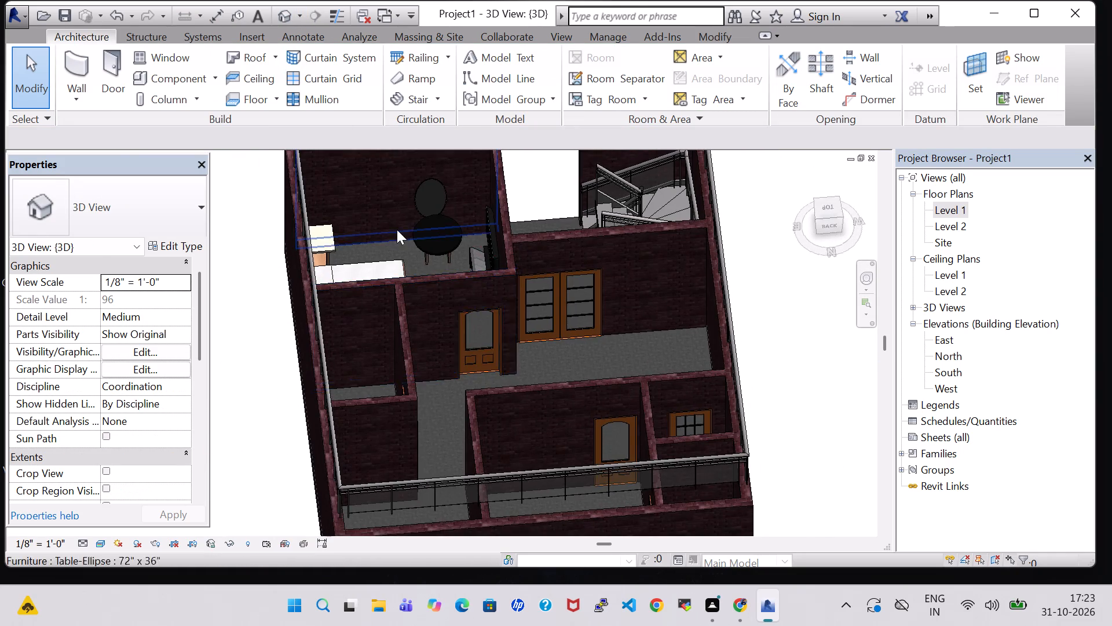
scroll(396, 227, up, 8)
click(561, 298)
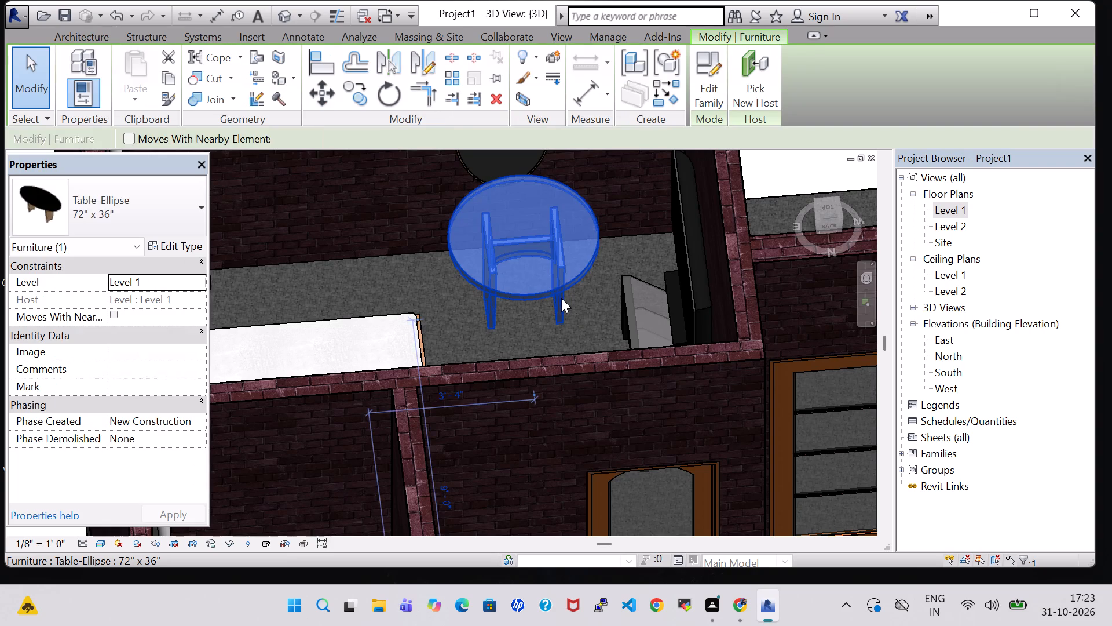
key(space)
key(space)
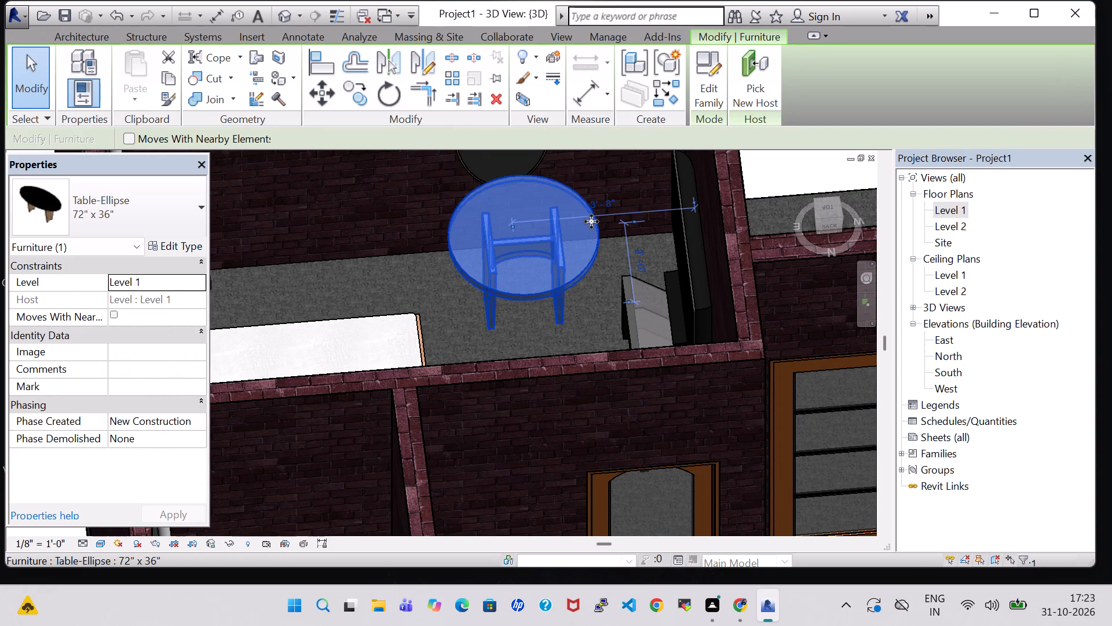
Raise the elliptical mirror to a 3' 1" elevation and shift it toward the TV wall, about 3' 8" away.
scroll(591, 221, down, 2)
middle_drag(542, 167, 498, 271)
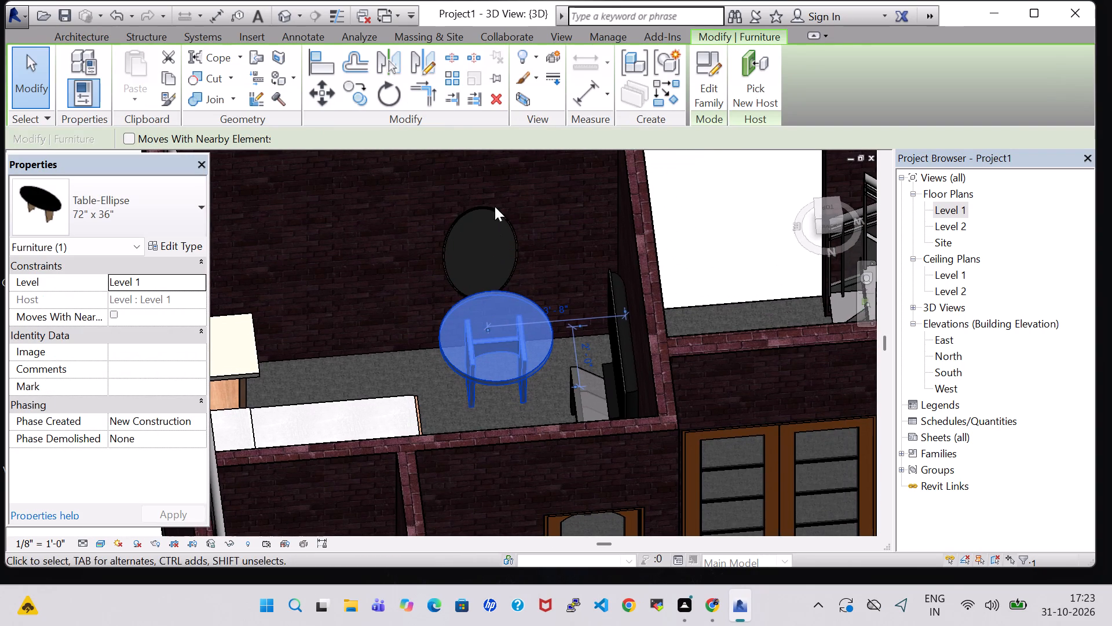
click(492, 218)
key(Up)
key(Up)
key(Up)
key(Up)
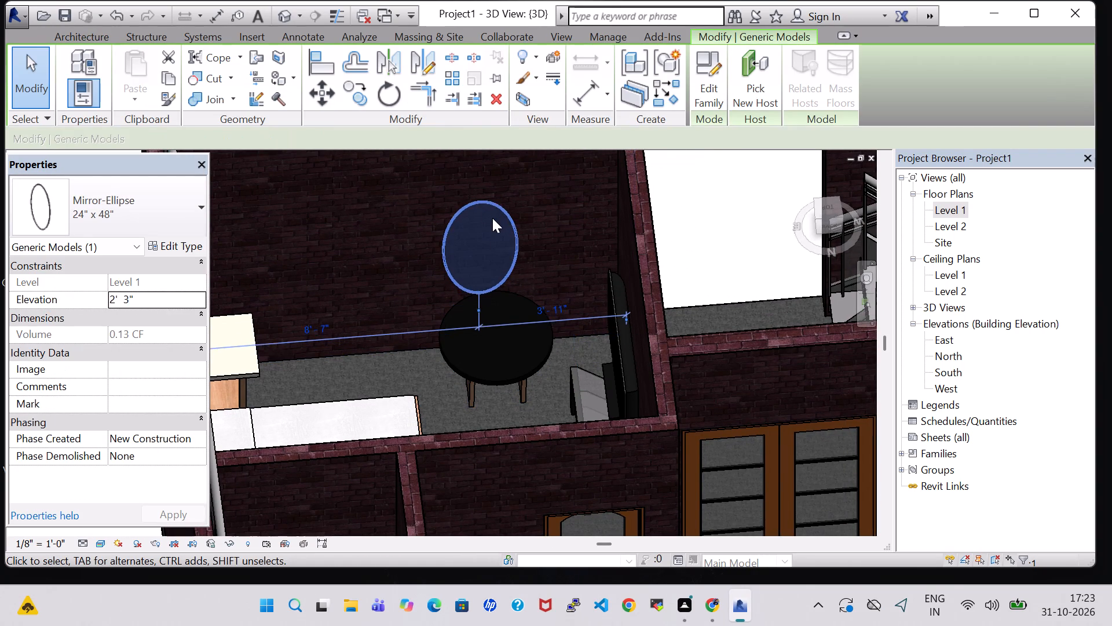
key(Up)
key(Up)
key(Up)
key(Up)
key(Up)
key(Right)
key(Right)
key(Right)
key(Right)
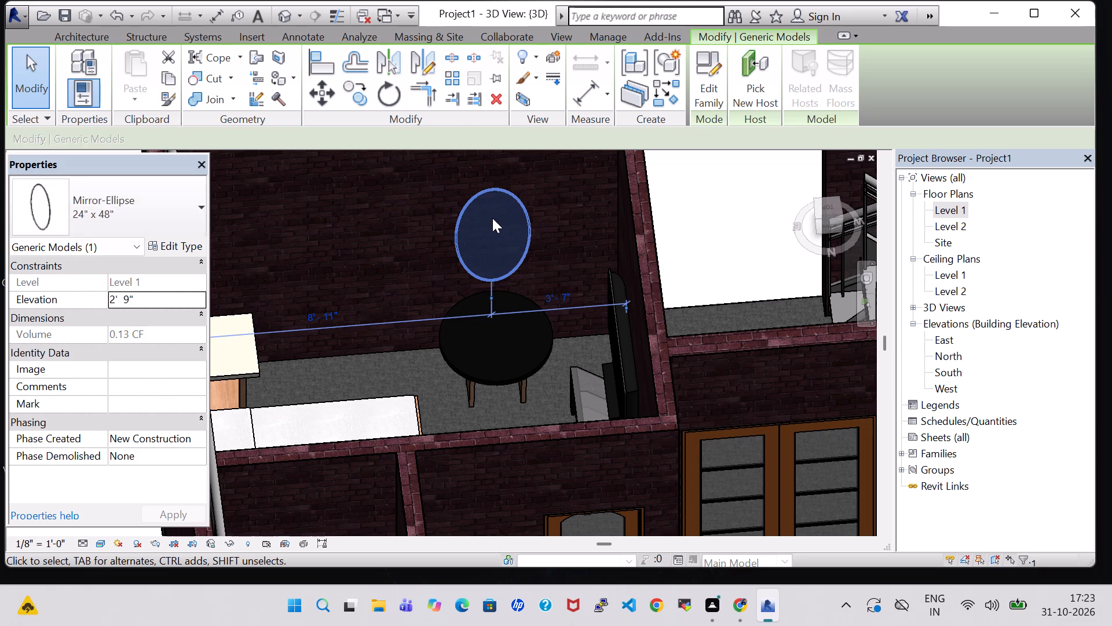
key(Up)
key(Up)
key(Up)
key(Up)
key(Left)
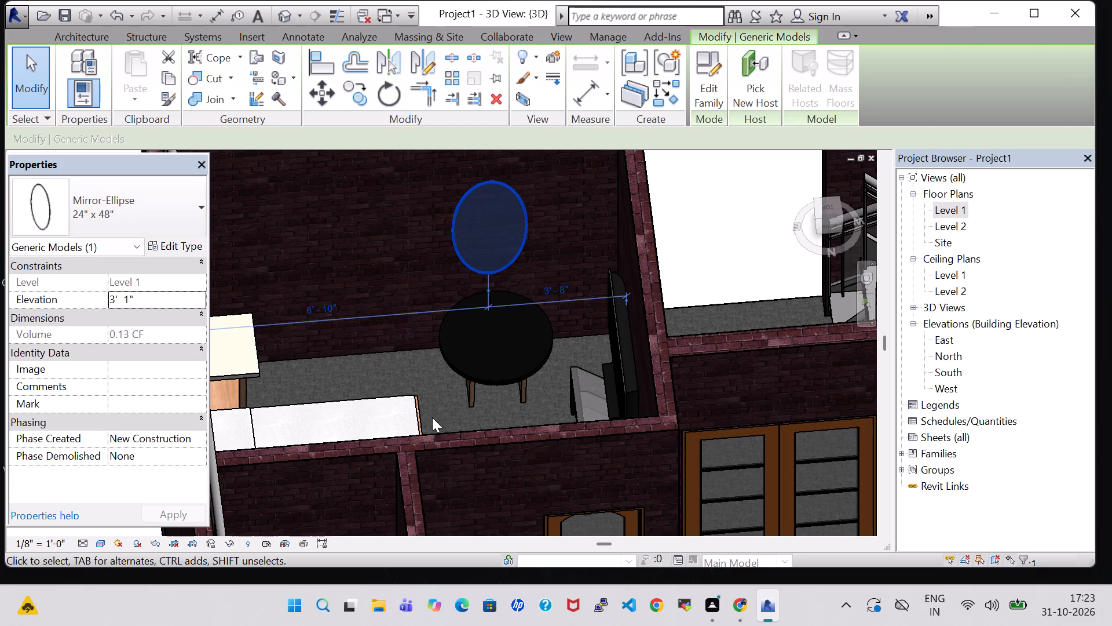
click(432, 412)
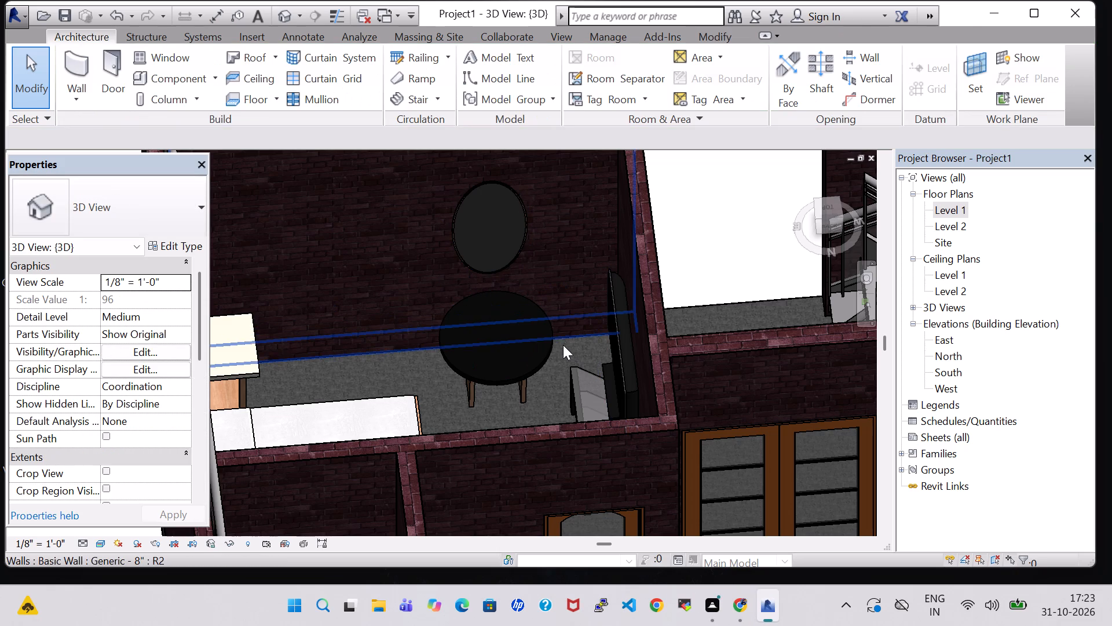
Examine the furnished front bedroom and the adjoining stair area from several angles in 3D.
middle_drag(580, 351, 570, 294)
scroll(570, 294, down, 2)
shift+middle_drag(564, 299, 543, 412)
shift+middle_drag(531, 318, 573, 333)
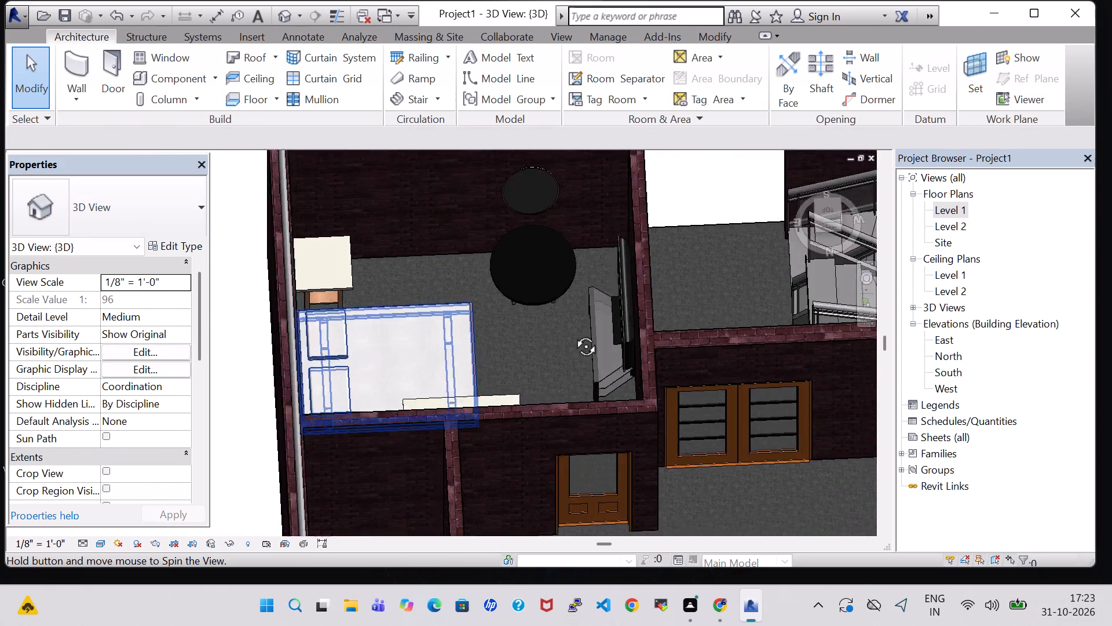
shift+middle_drag(573, 333, 605, 354)
shift+middle_drag(464, 403, 522, 360)
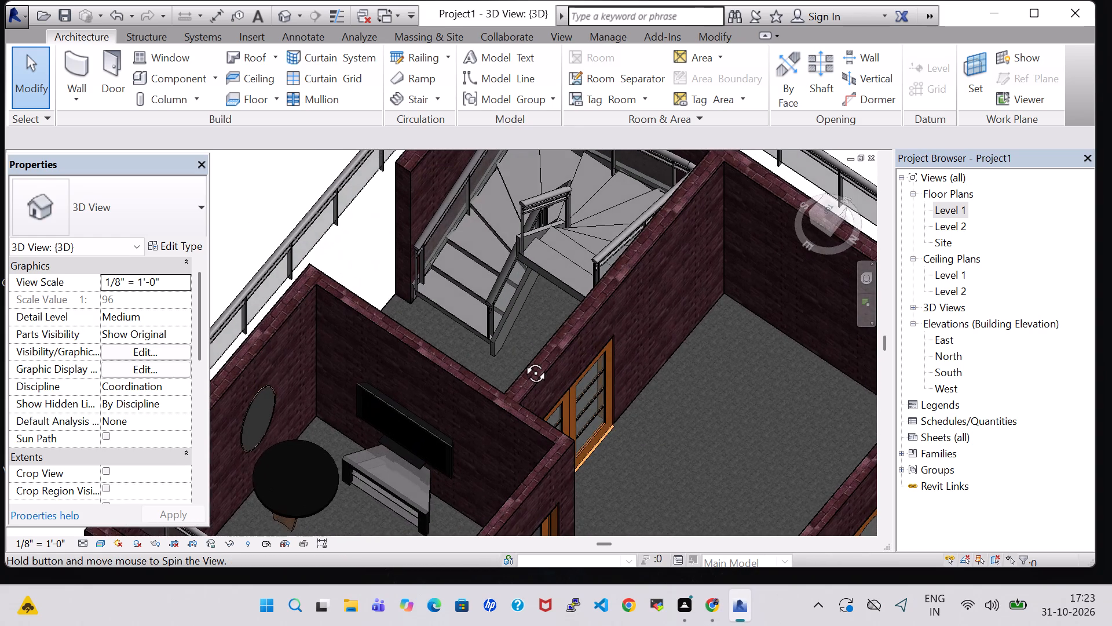
shift+middle_drag(522, 360, 541, 341)
shift+scroll(547, 341, down, 1)
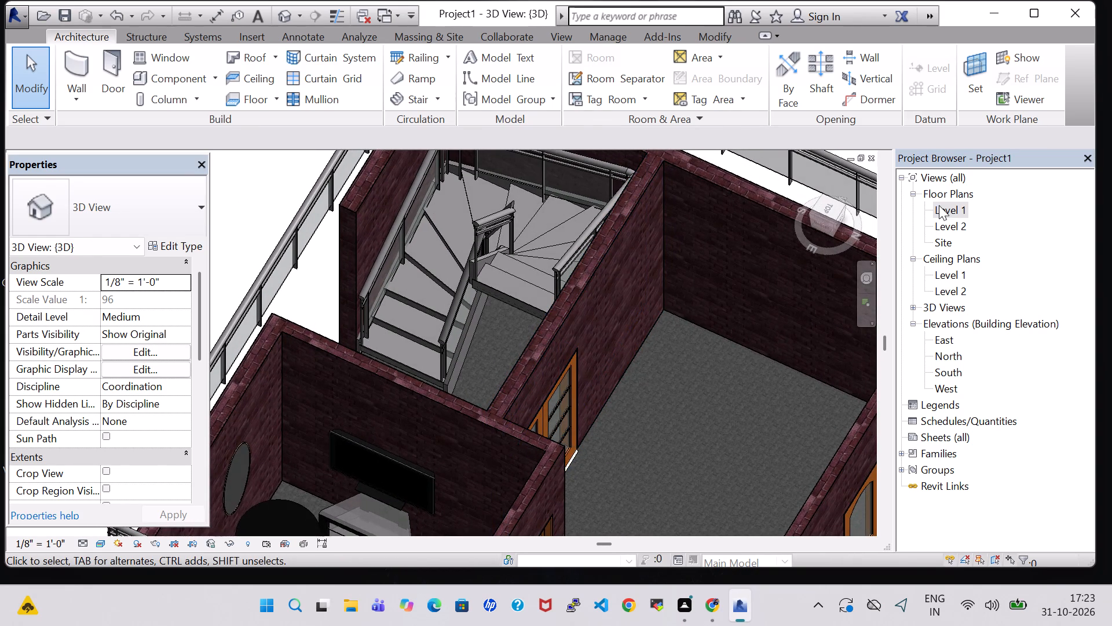
On the Level 1 floor plan, shift the TV stand along the porch-side wall toward the bedroom door.
double_click(939, 205)
scroll(584, 374, down, 3)
click(517, 350)
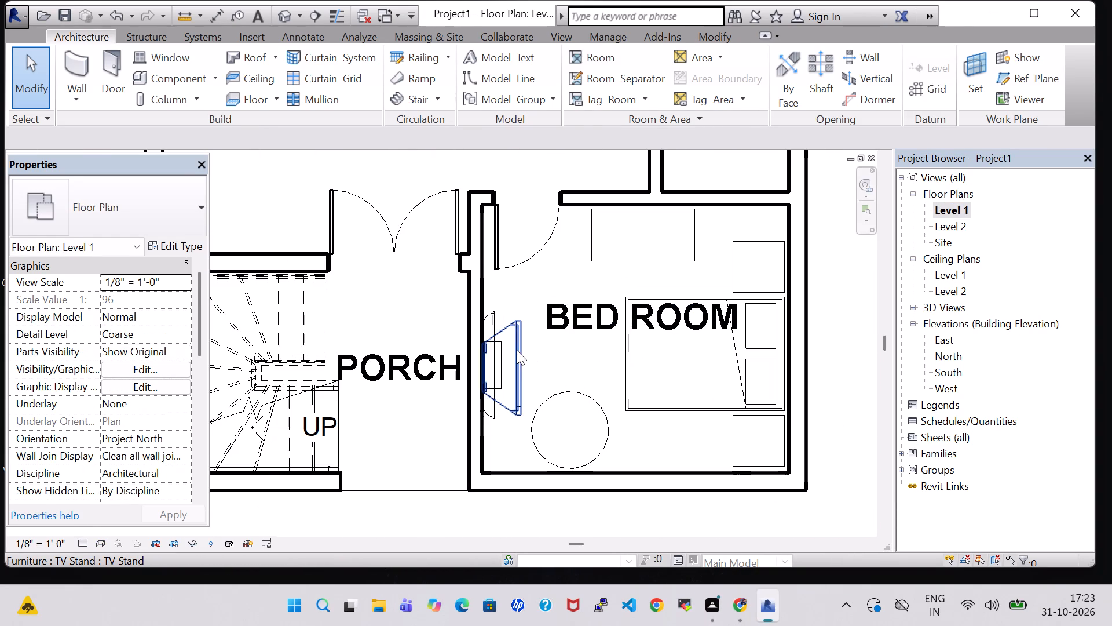
key(Up)
key(Up)
key(Up)
key(Up)
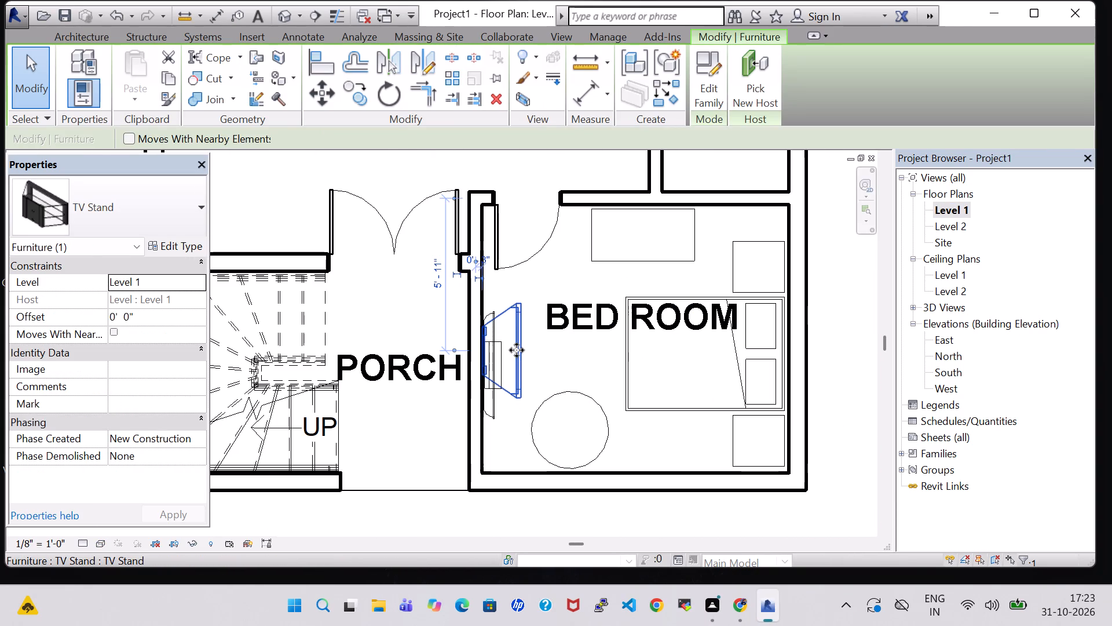
Shift the 50" flat-screen TV along the same wall toward the bedroom door to line up with its stand.
click(492, 421)
key(Up)
key(Up)
key(Up)
key(Up)
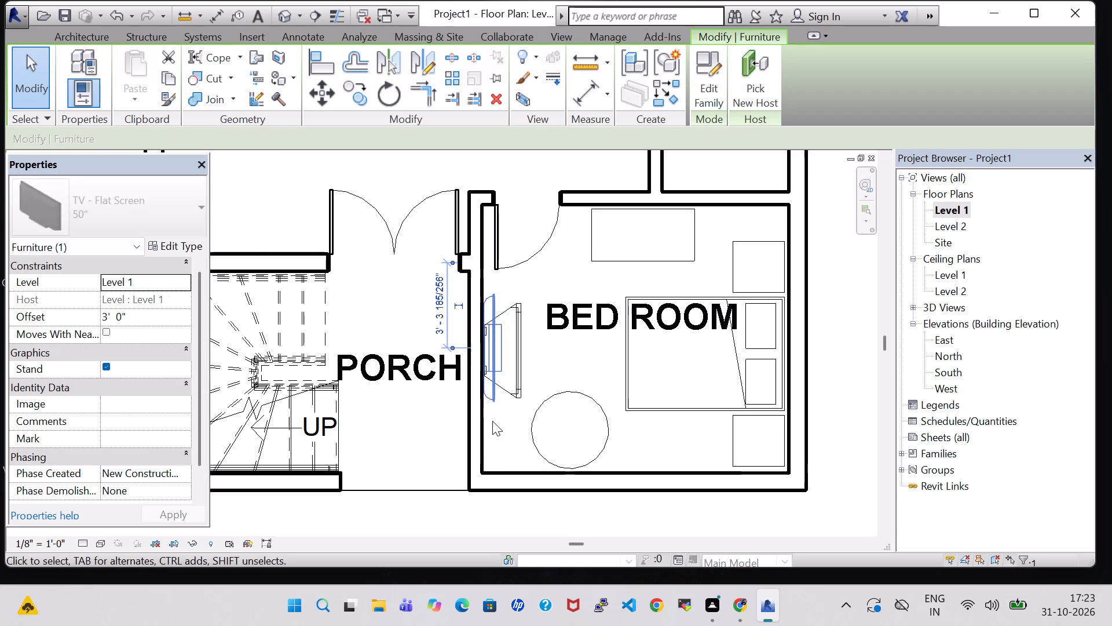
click(402, 430)
Load the Casement 3x3 with Trim window family from the US Imperial Windows library.
scroll(402, 430, down, 3)
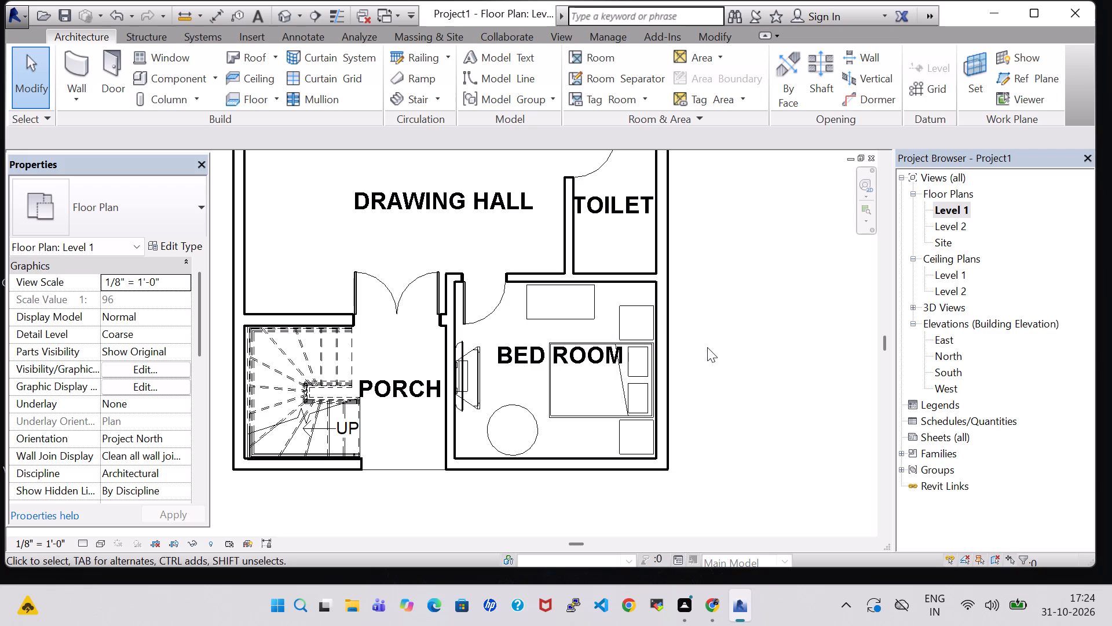
middle_drag(707, 347, 709, 348)
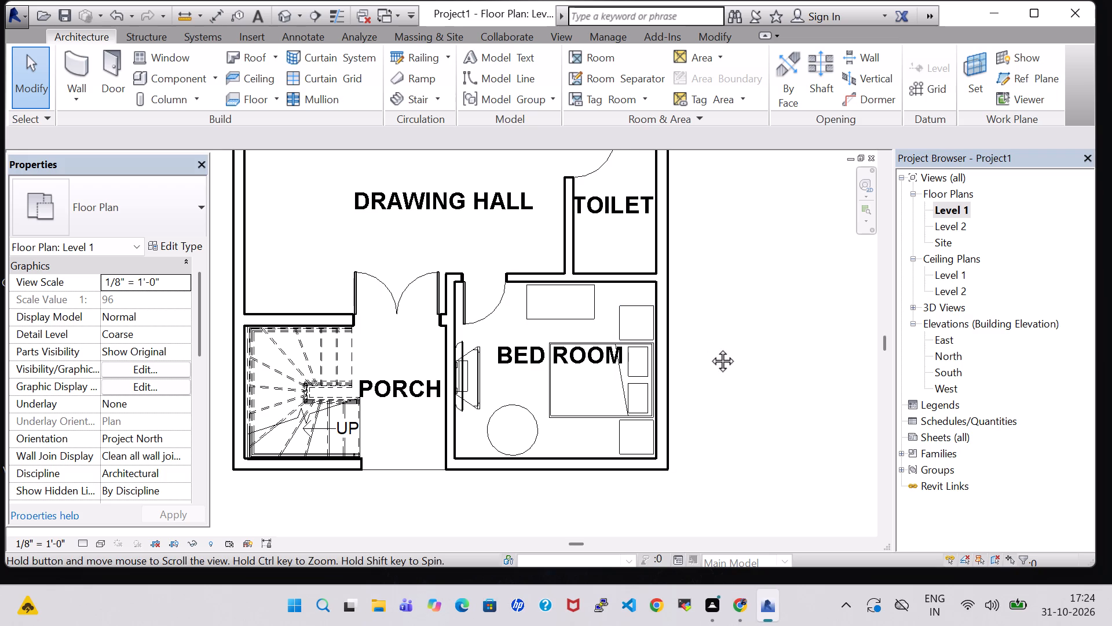
middle_drag(709, 348, 738, 381)
scroll(738, 381, down, 2)
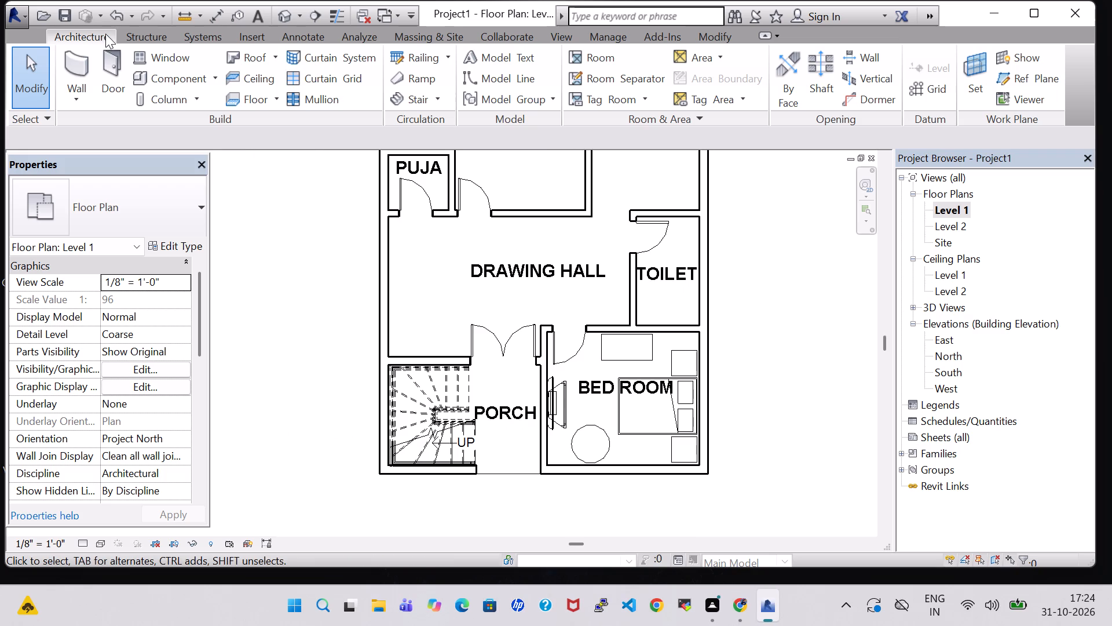
click(144, 53)
click(716, 75)
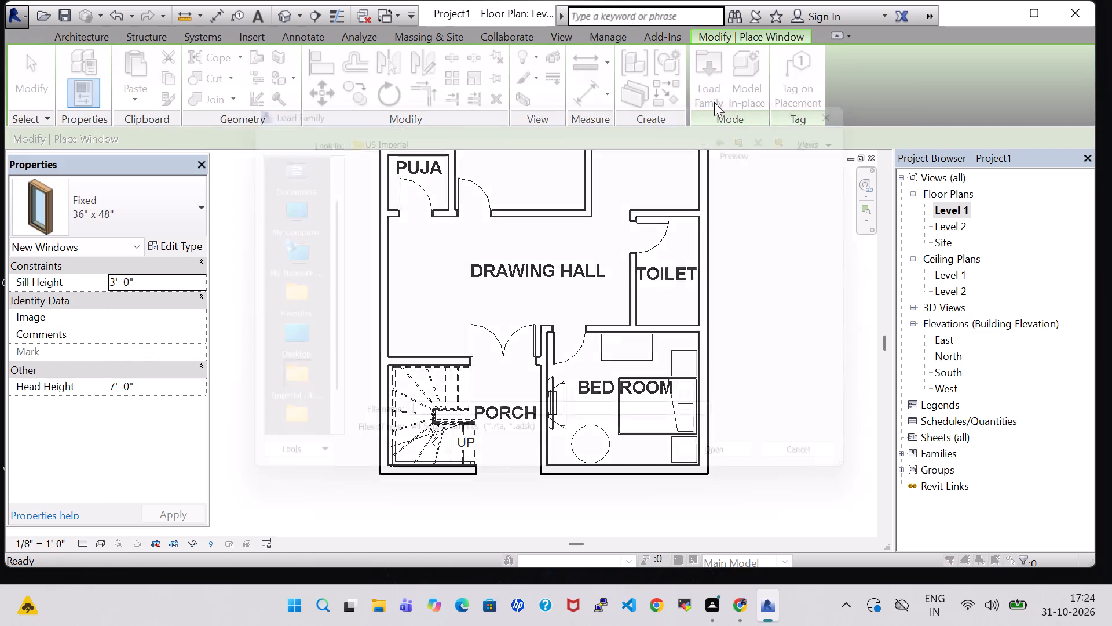
scroll(727, 235, down, 1)
double_click(646, 232)
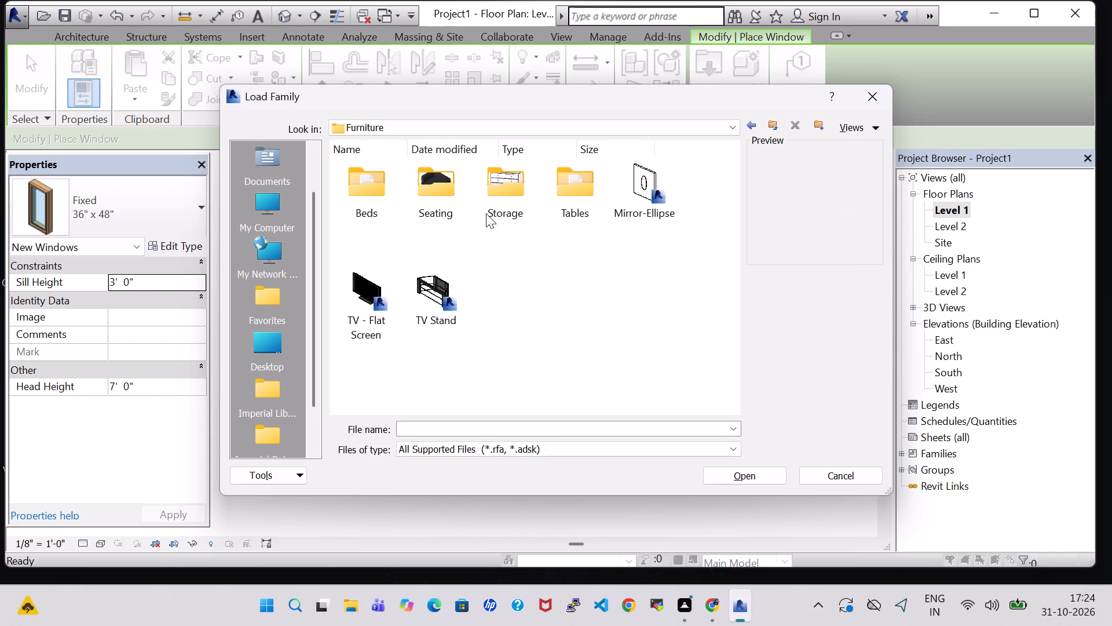
click(752, 119)
scroll(568, 260, down, 3)
scroll(576, 309, down, 1)
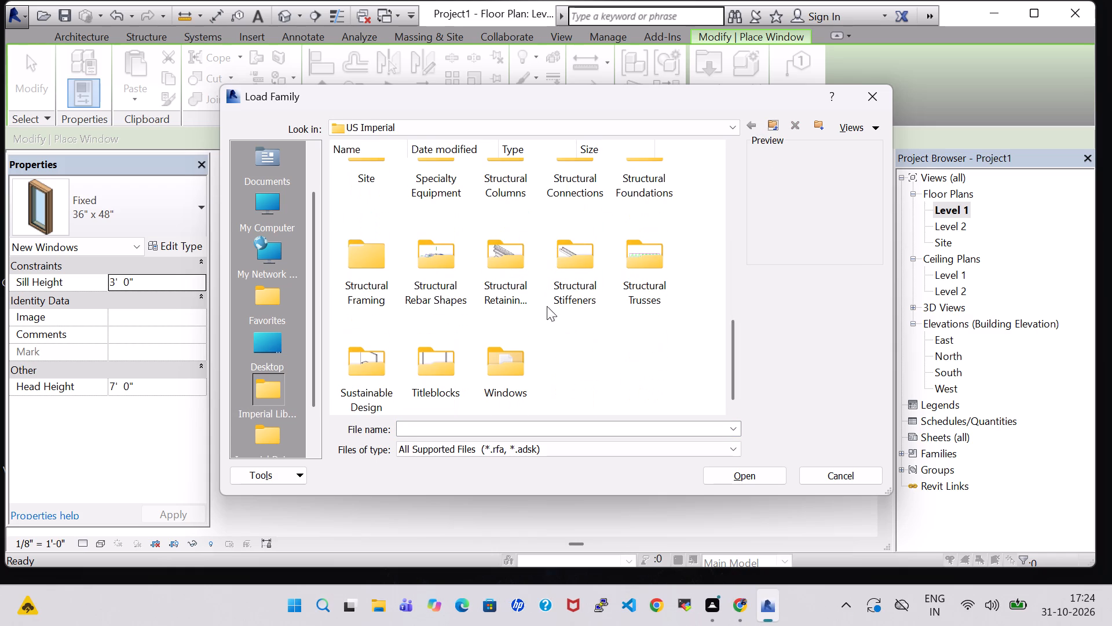
double_click(516, 361)
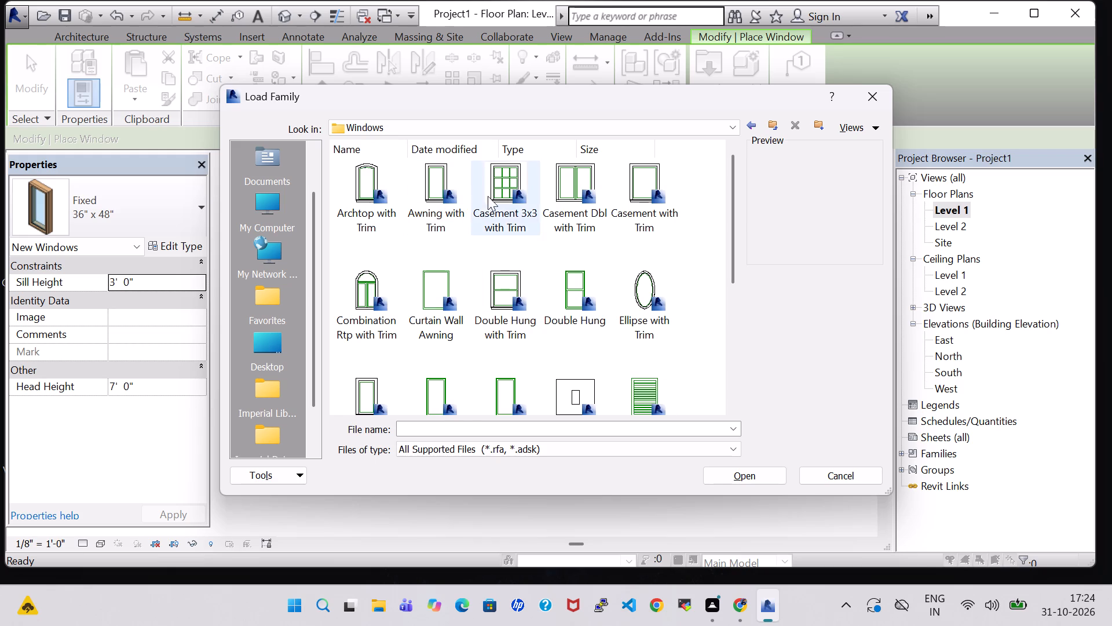
click(508, 194)
click(777, 476)
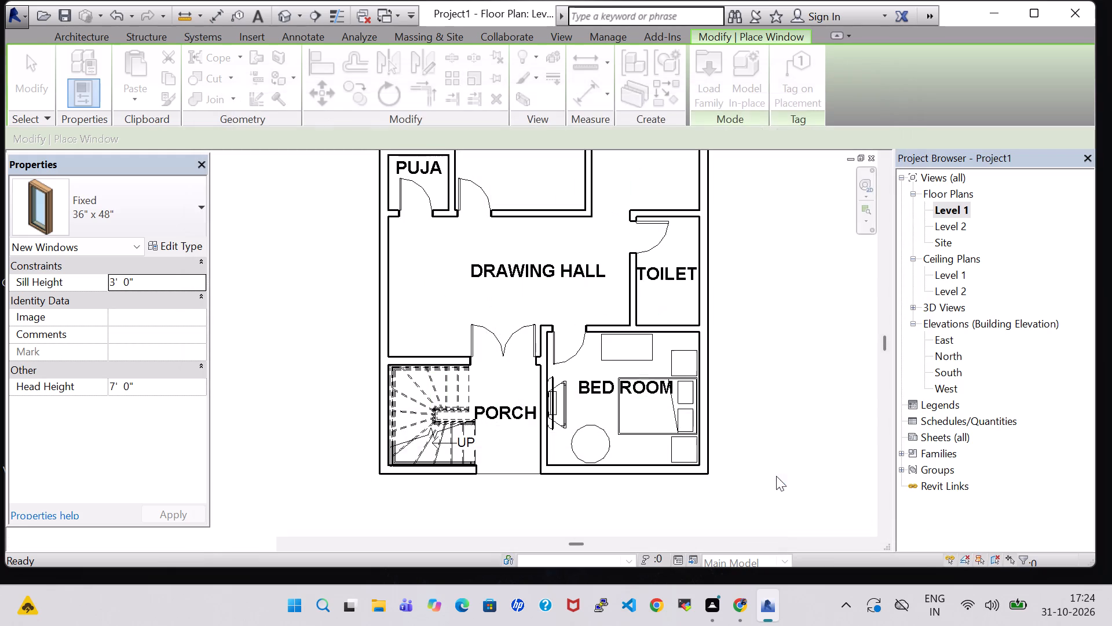
Place 36" x 48" Casement 3x3 with Trim windows in the front bedroom's front wall and the drawing hall's exterior side wall.
scroll(652, 475, up, 4)
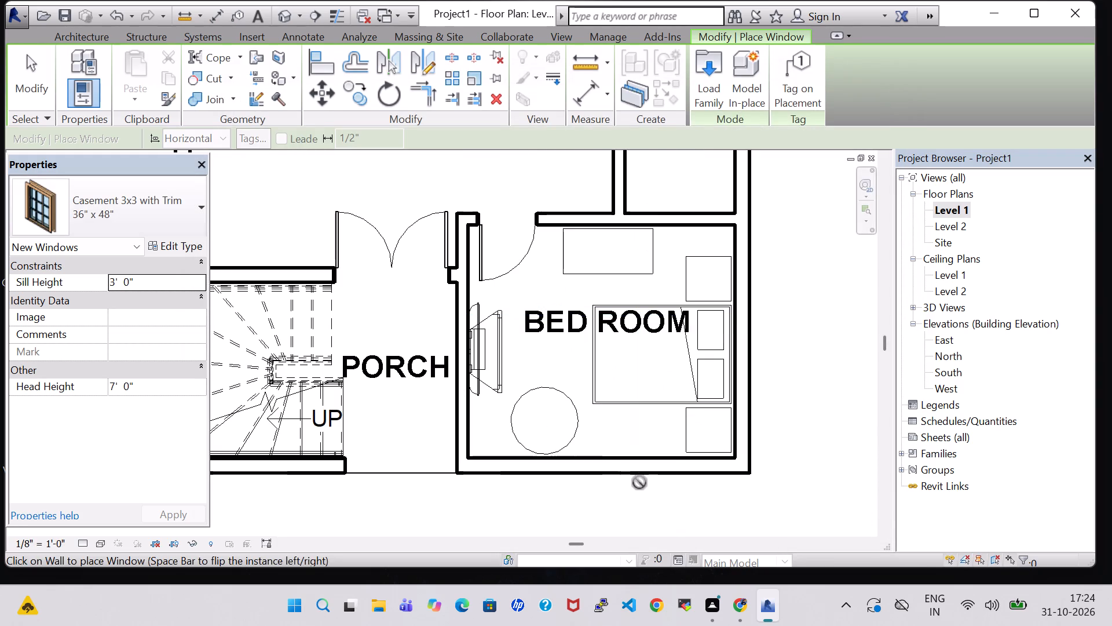
click(645, 476)
scroll(521, 482, down, 3)
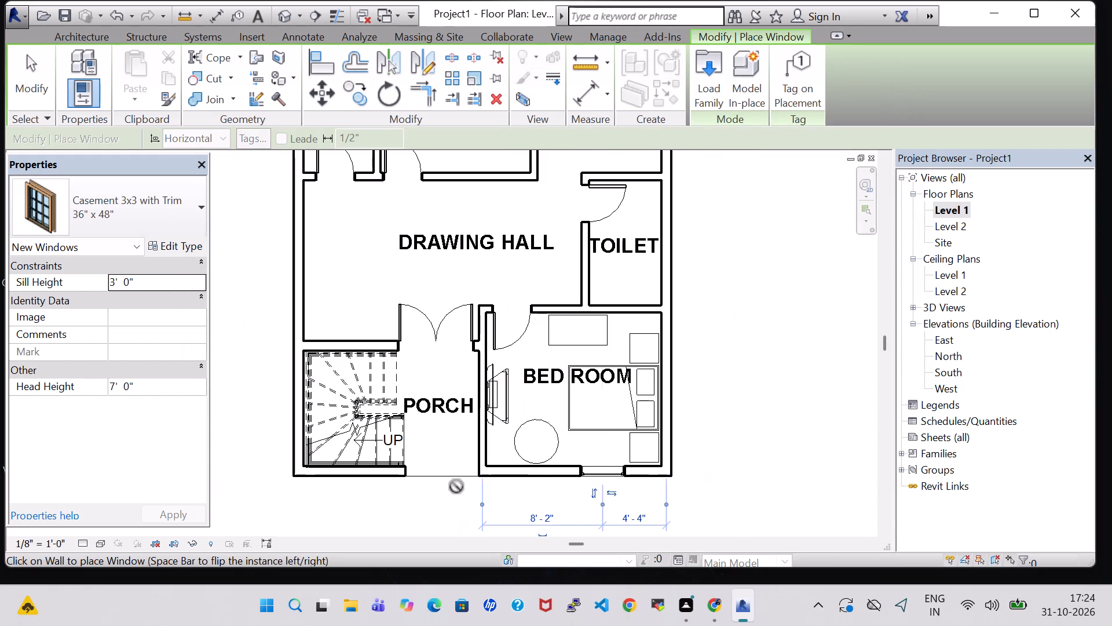
scroll(456, 486, down, 1)
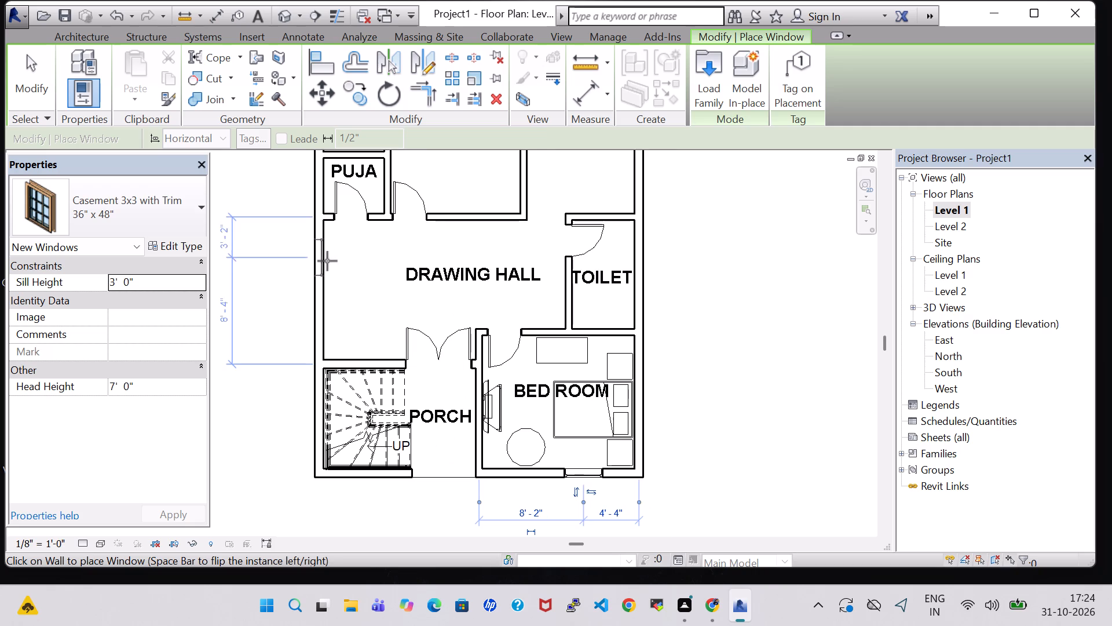
click(311, 305)
Place another 36" x 48" Casement 3x3 window in the rear bedroom's exterior wall, centred 5'-4" from each side wall.
middle_click(386, 284)
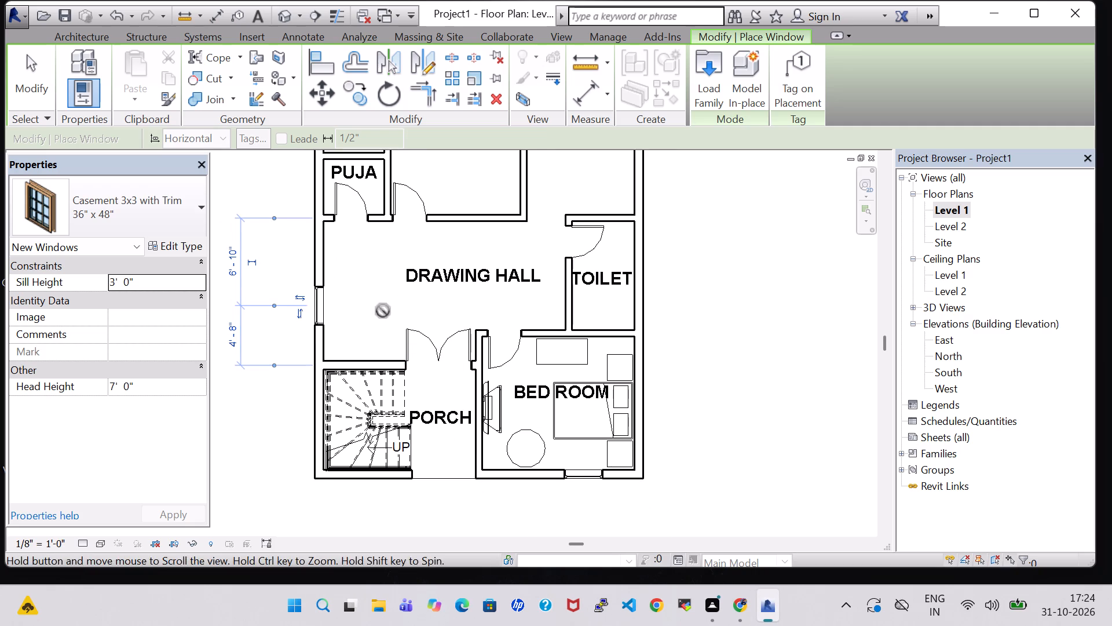
middle_click(473, 299)
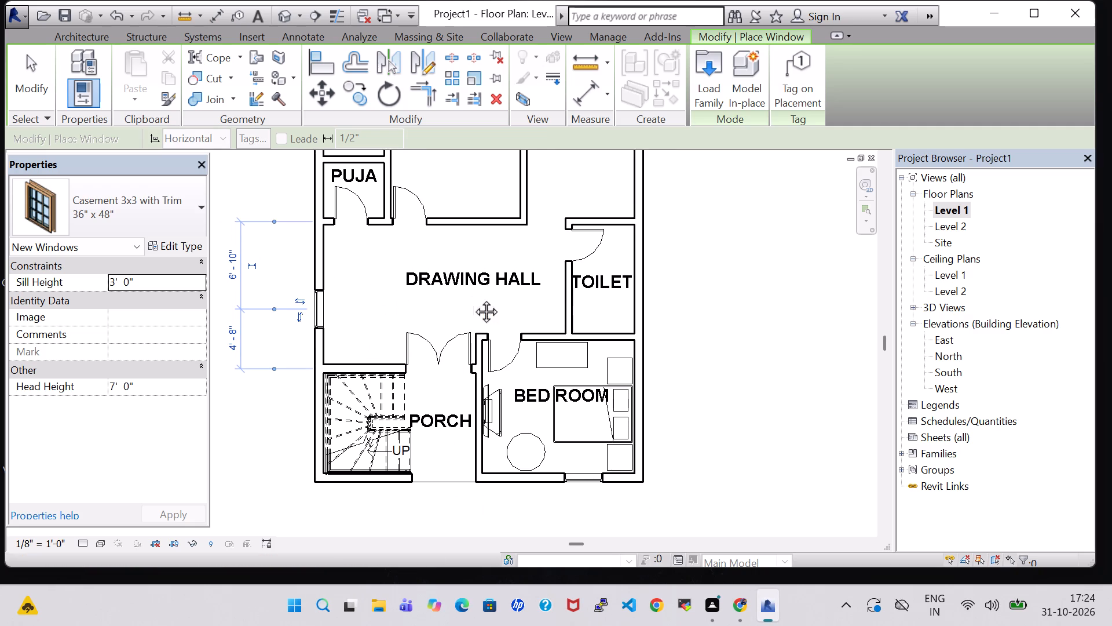
middle_drag(738, 260, 762, 420)
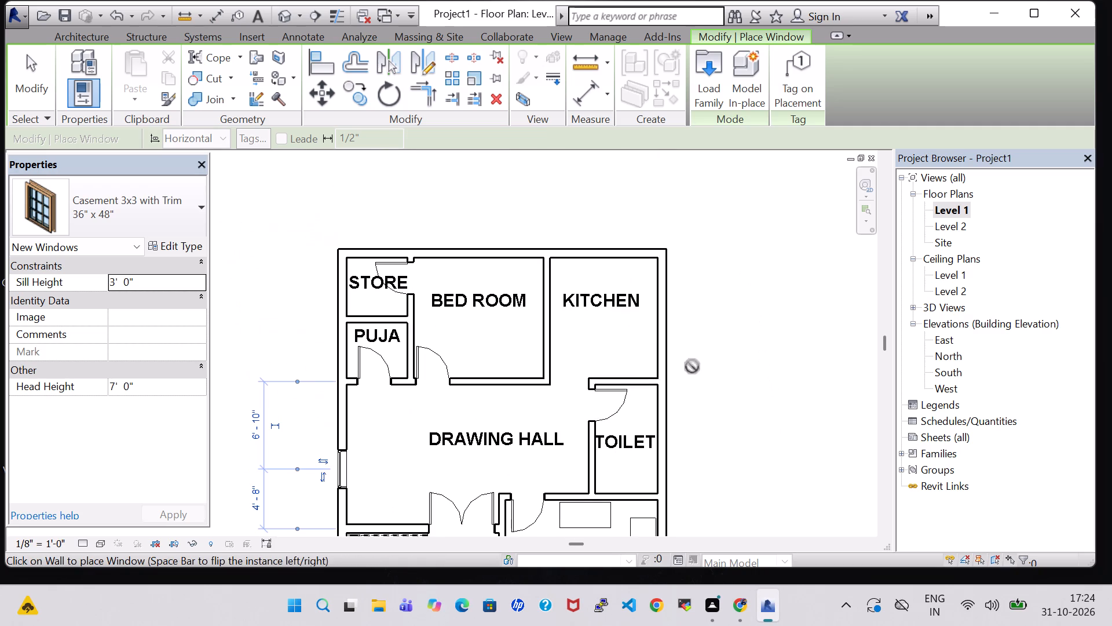
click(480, 244)
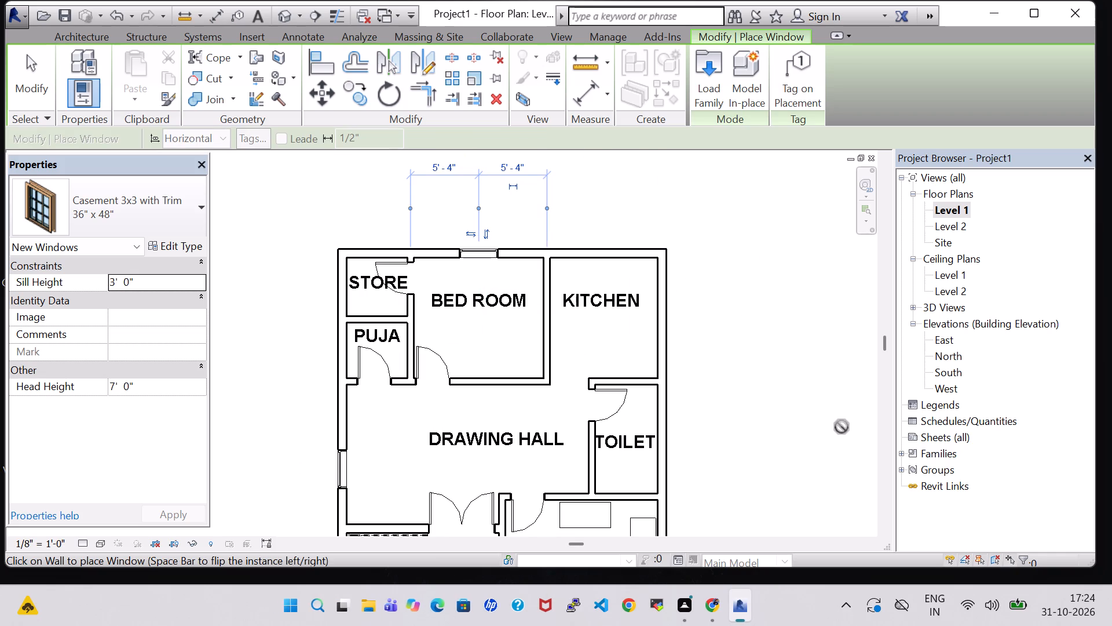
key(Escape)
key(Escape)
key(Escape)
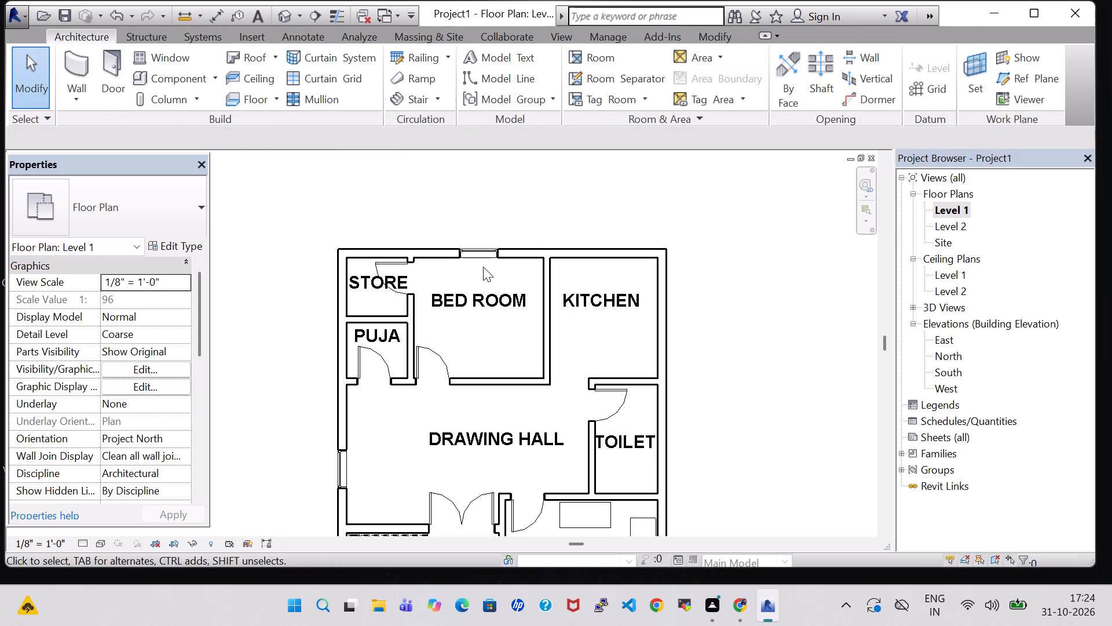
Change the rear bedroom window to the 36" x 60" type and set that type's width to 4' 0".
click(491, 255)
click(150, 213)
click(126, 292)
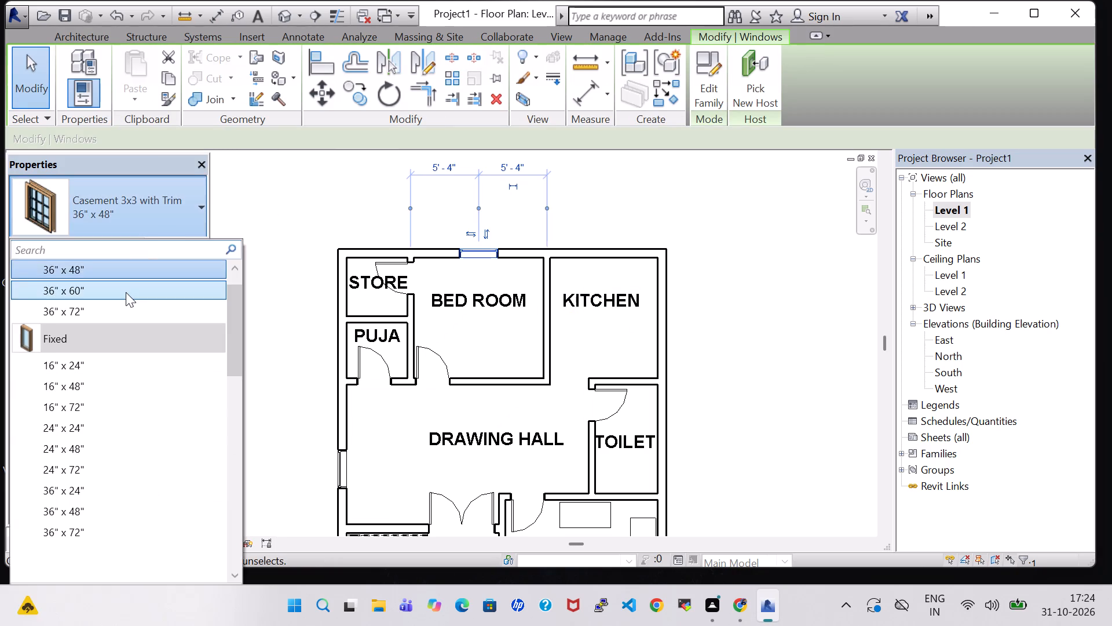
click(171, 245)
scroll(434, 381, down, 2)
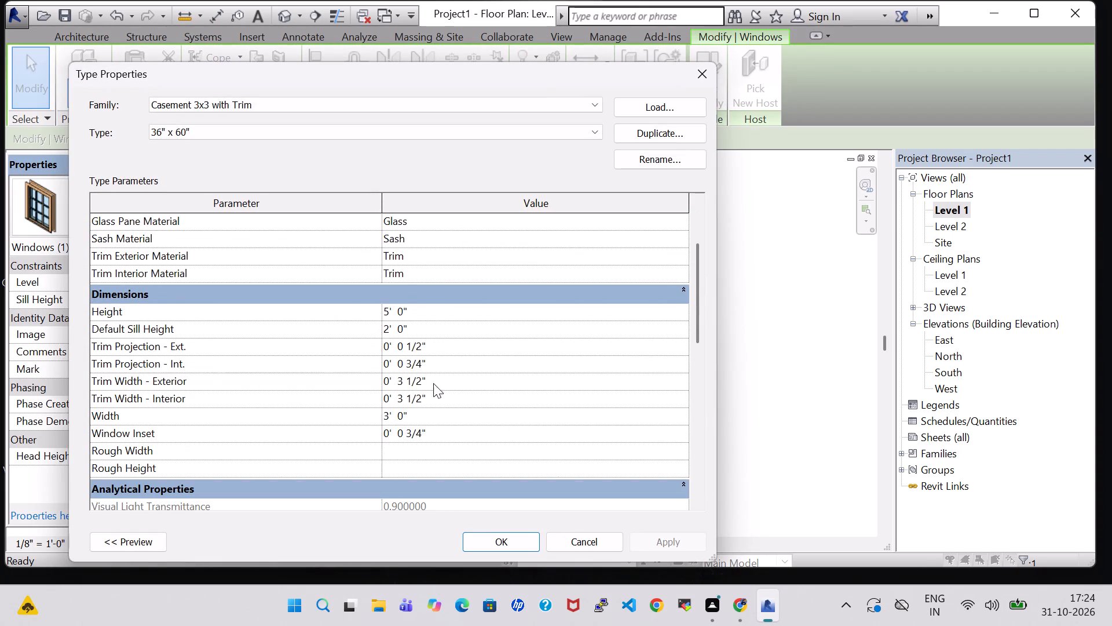
click(390, 418)
key(BackSpace)
key(4)
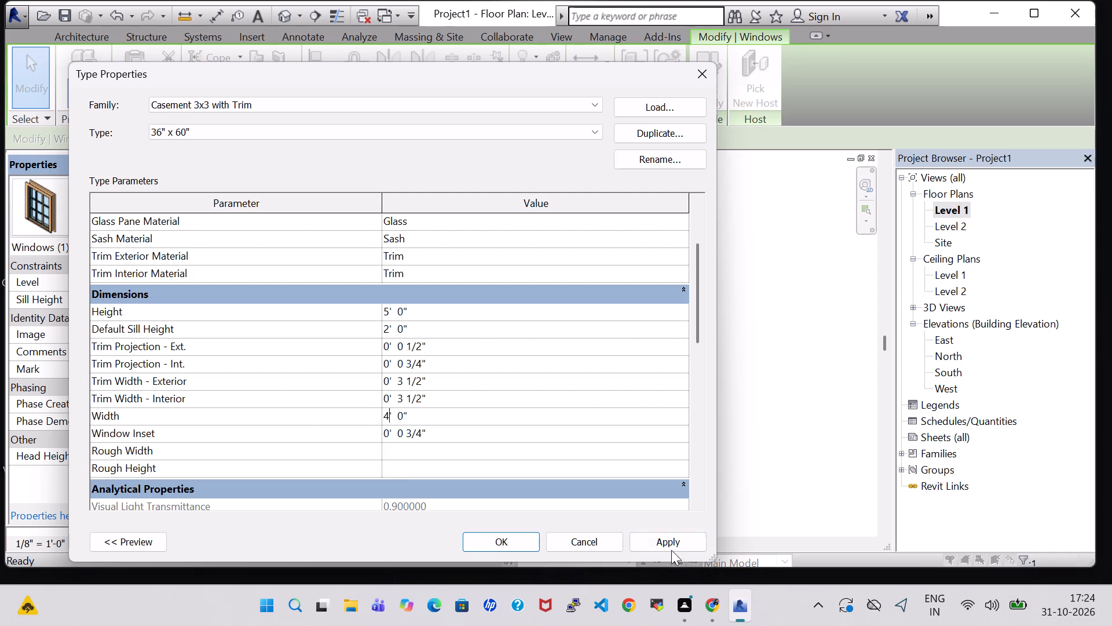
click(668, 544)
click(500, 533)
click(769, 382)
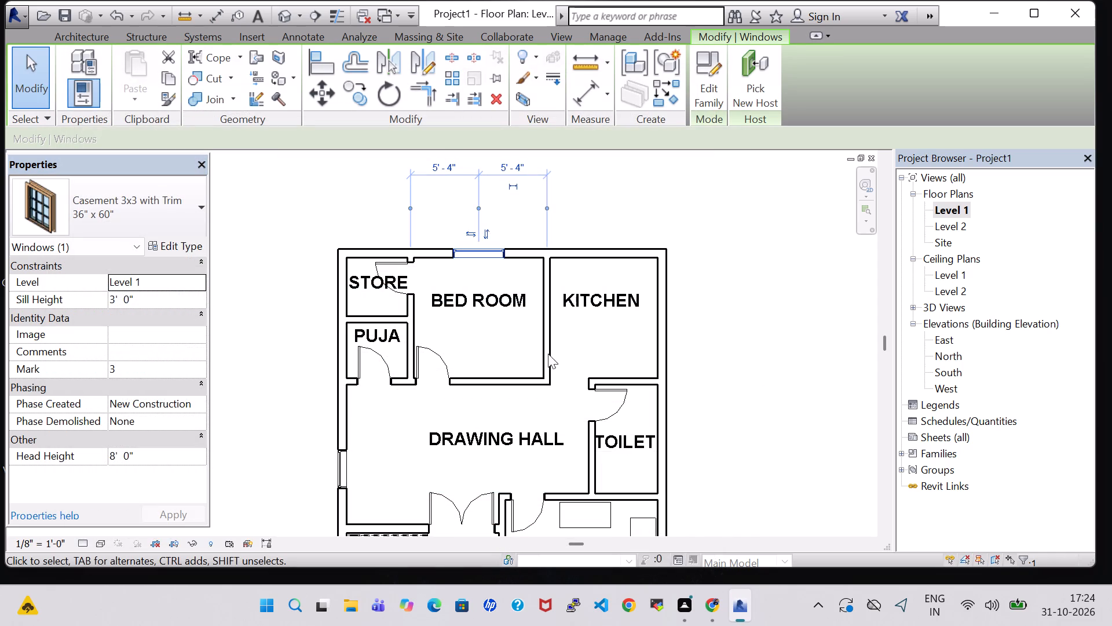
Change the drawing hall window and the front bedroom window to the 36" x 60" Casement 3x3 type.
click(339, 474)
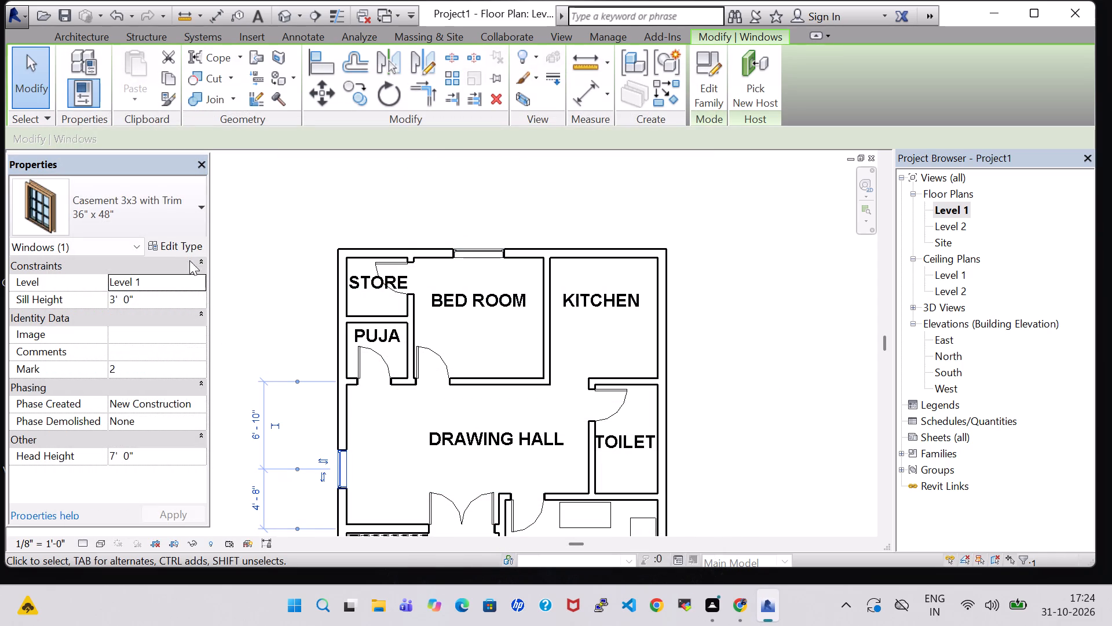
click(160, 217)
click(86, 286)
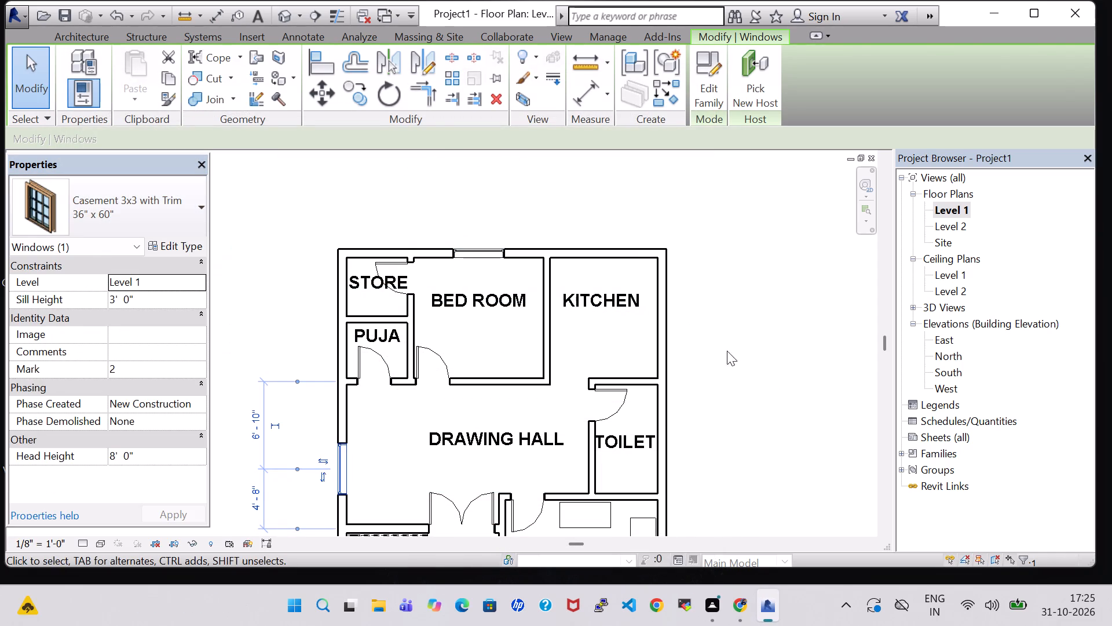
click(737, 358)
middle_drag(737, 358, 751, 296)
middle_drag(739, 334, 736, 250)
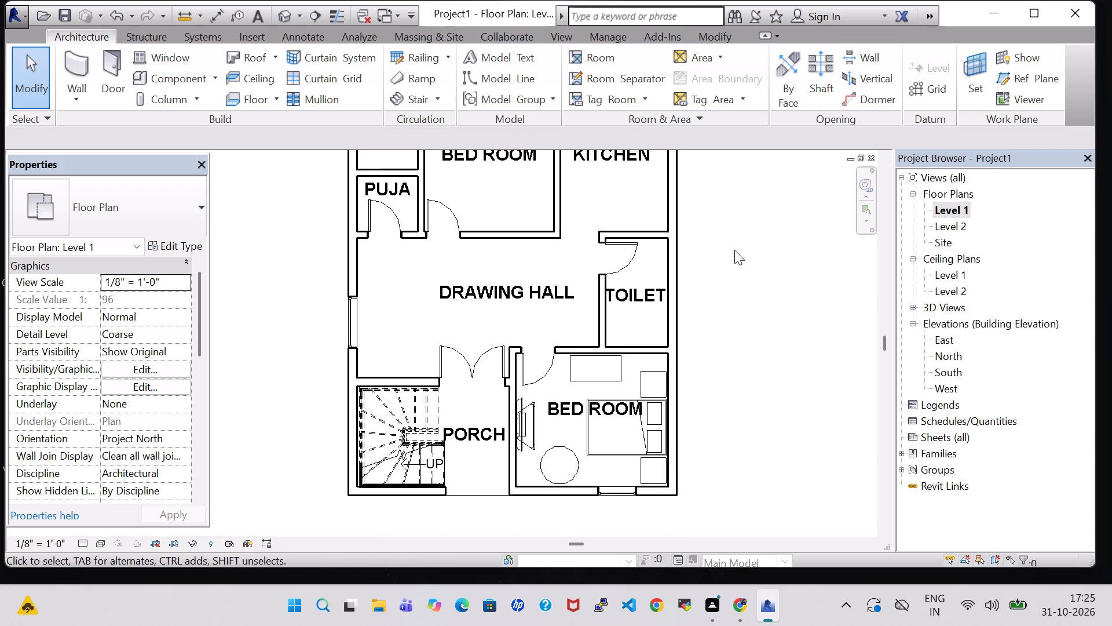
click(623, 495)
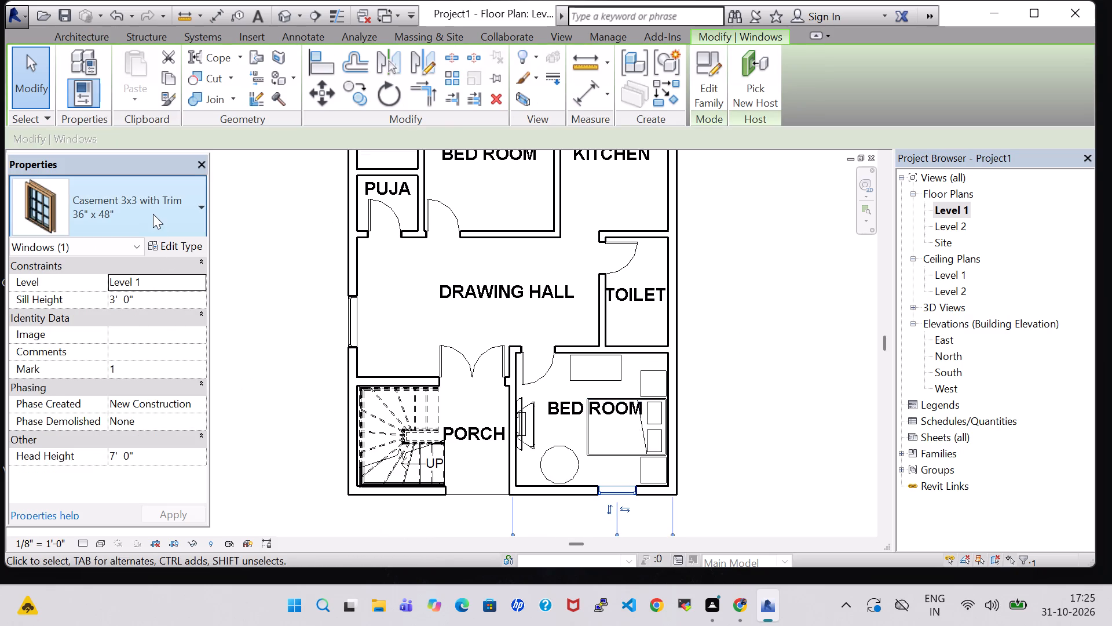
click(153, 214)
click(113, 294)
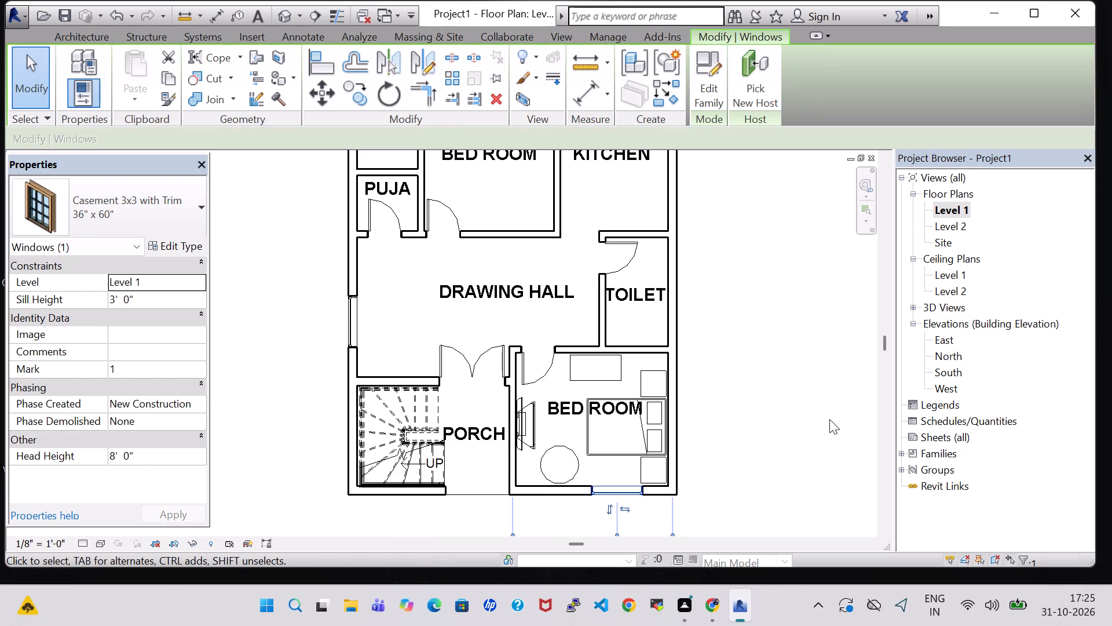
Nudge the front bedroom window slightly along its wall toward the porch.
key(Left)
key(Left)
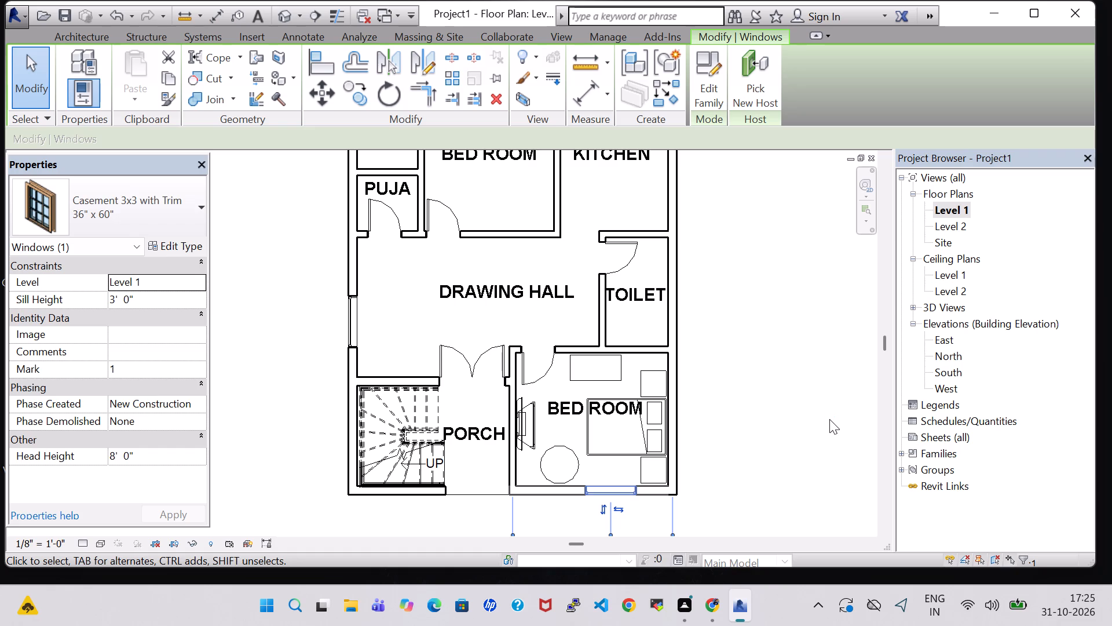
click(732, 416)
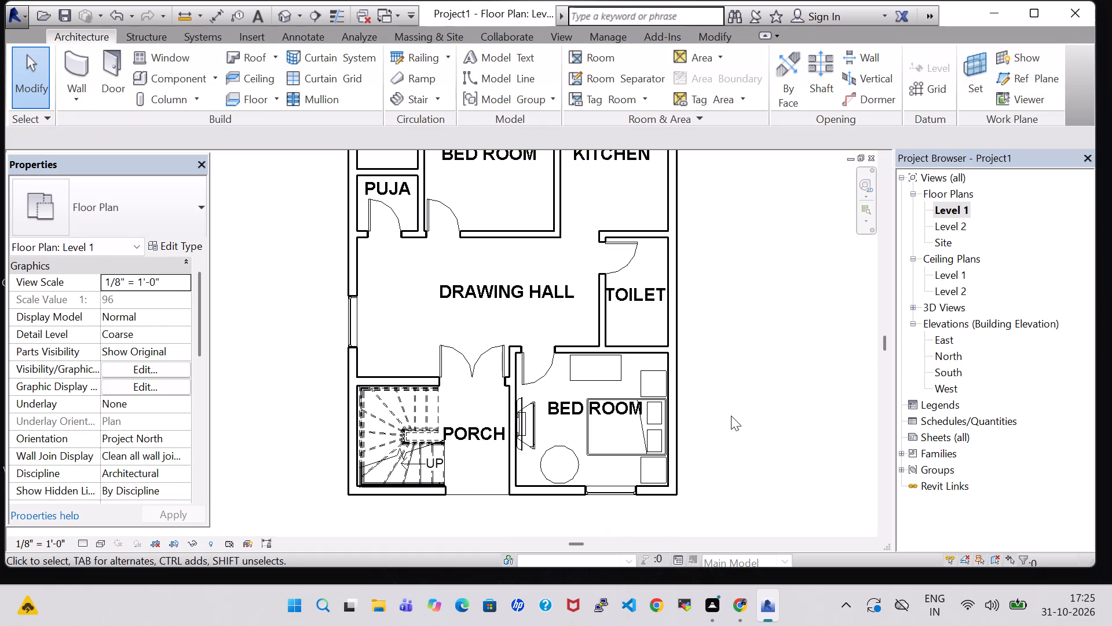
Load the Casement Dbl with Trim window family from the US Imperial Windows library.
click(158, 57)
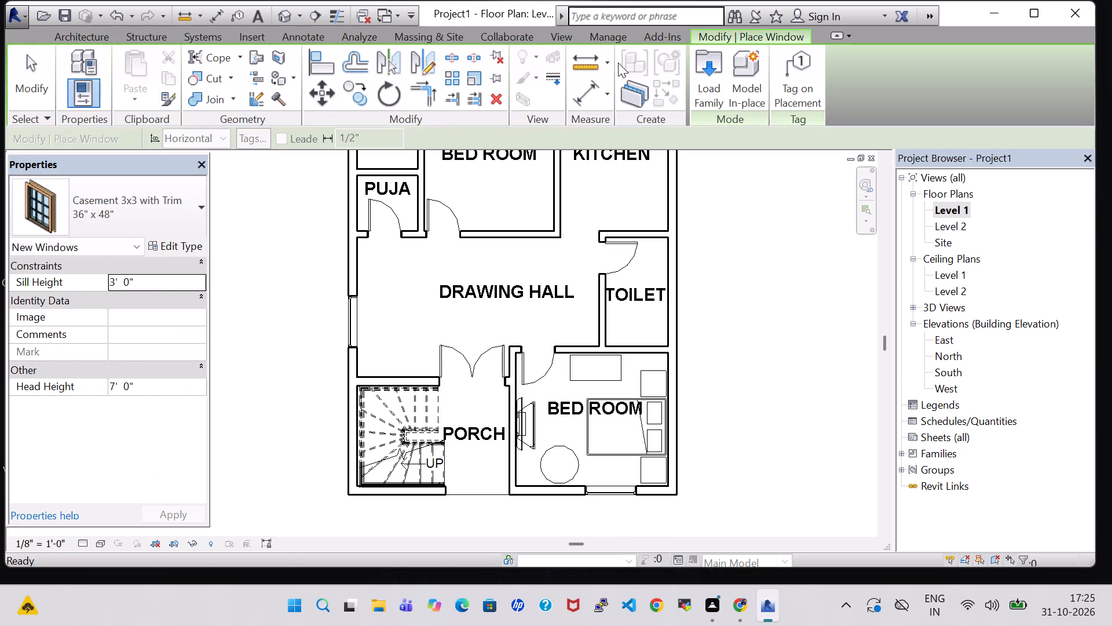
click(702, 95)
scroll(581, 291, down, 3)
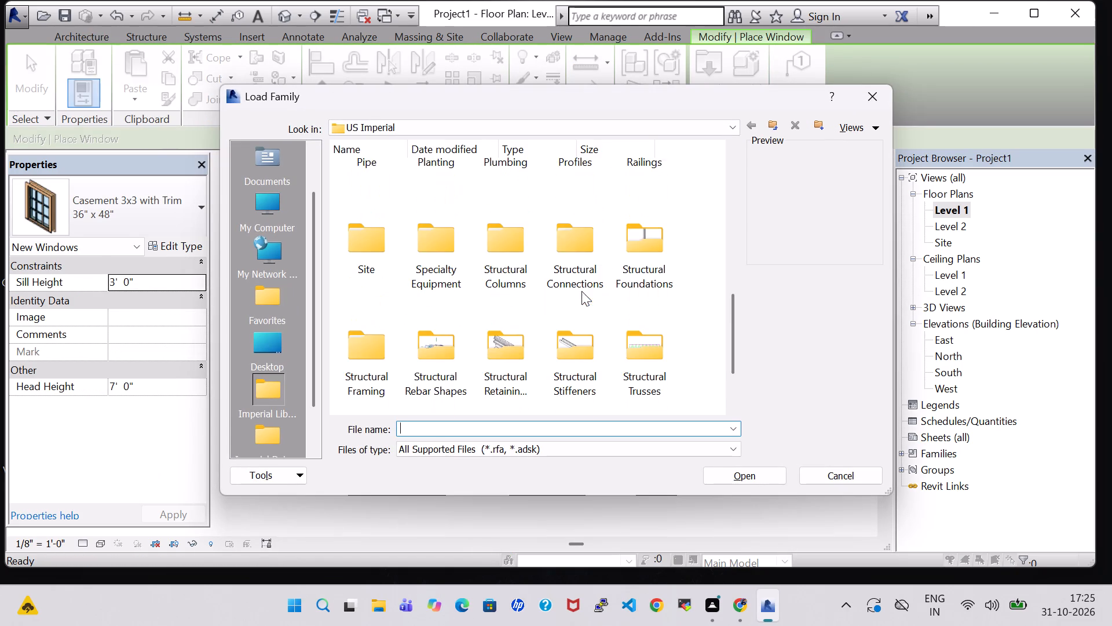
scroll(576, 297, down, 3)
double_click(498, 367)
click(567, 188)
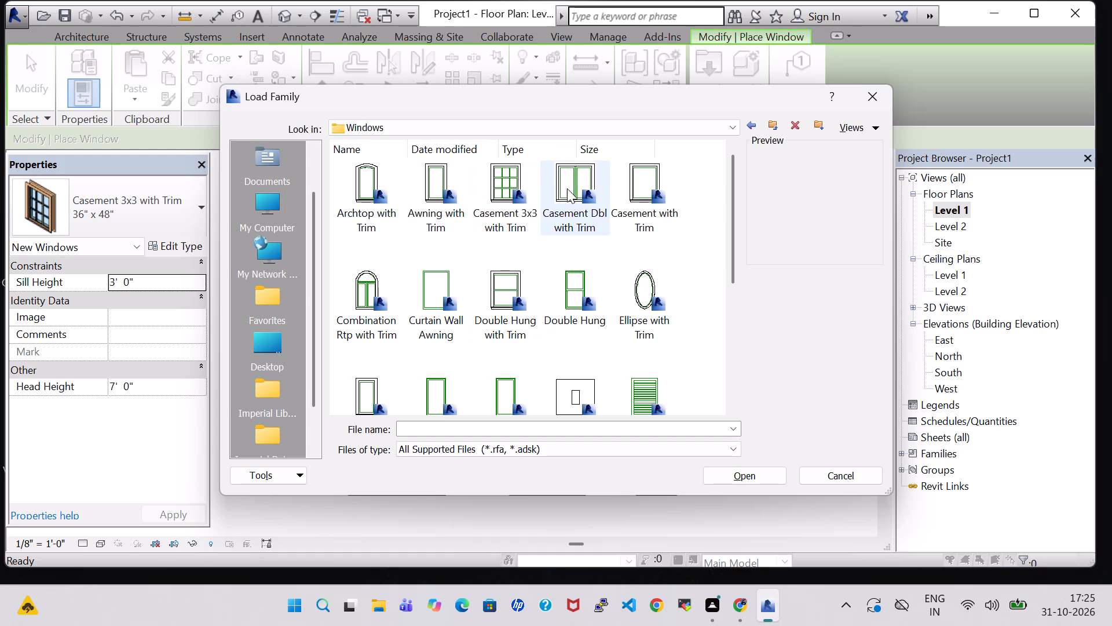
click(752, 474)
Place a 48" x 48" Casement Dbl with Trim window in the kitchen's exterior side wall, centred 5'-0" from each end.
middle_drag(721, 221, 708, 383)
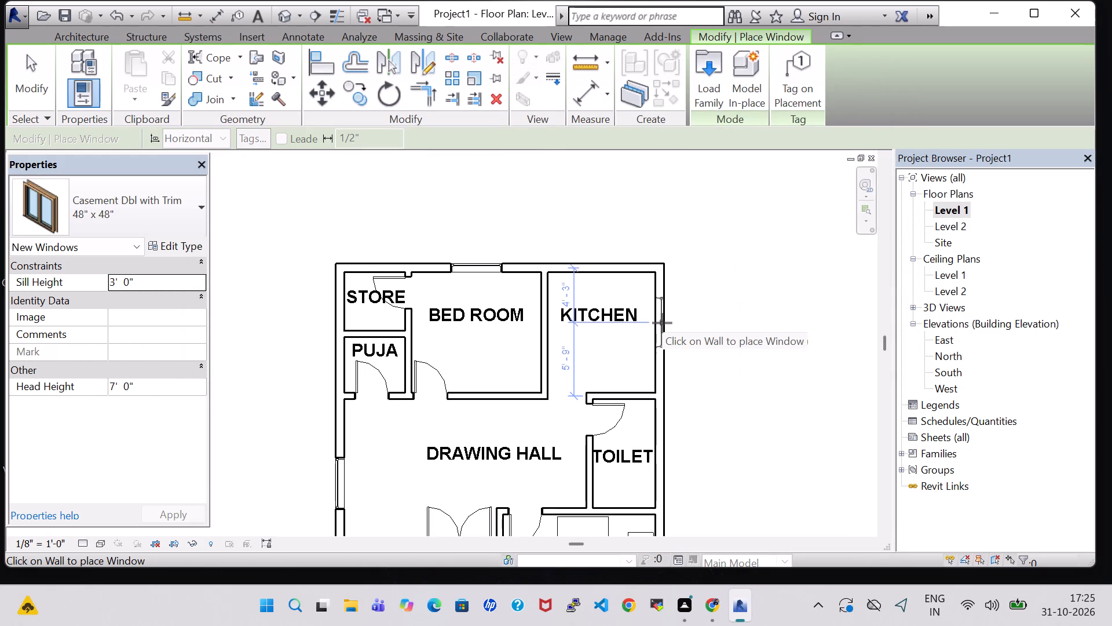
click(662, 329)
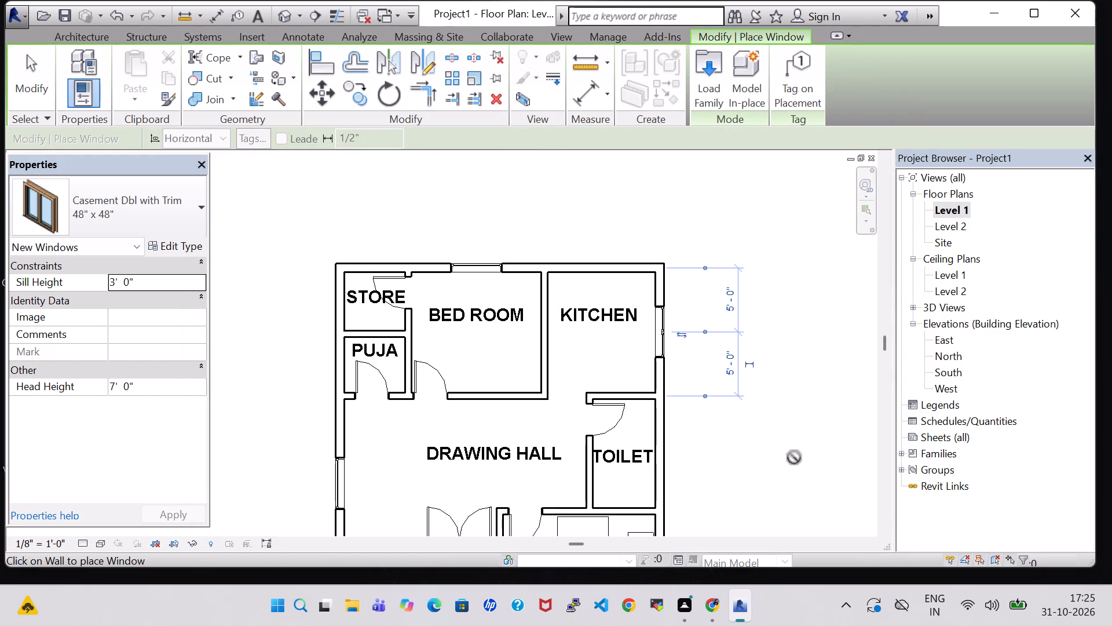
middle_drag(794, 457, 778, 249)
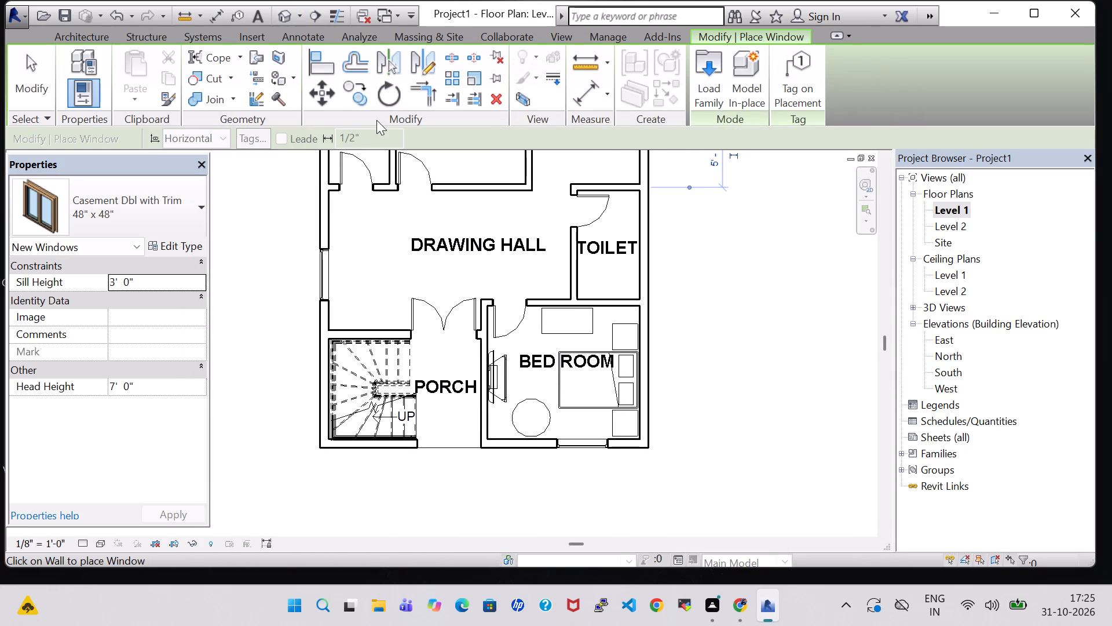
key(Escape)
key(Escape)
key(Escape)
After checking the hall and stair in 3D, place a 48" x 48" Casement Dbl window in the wall between them on Level 1.
click(274, 16)
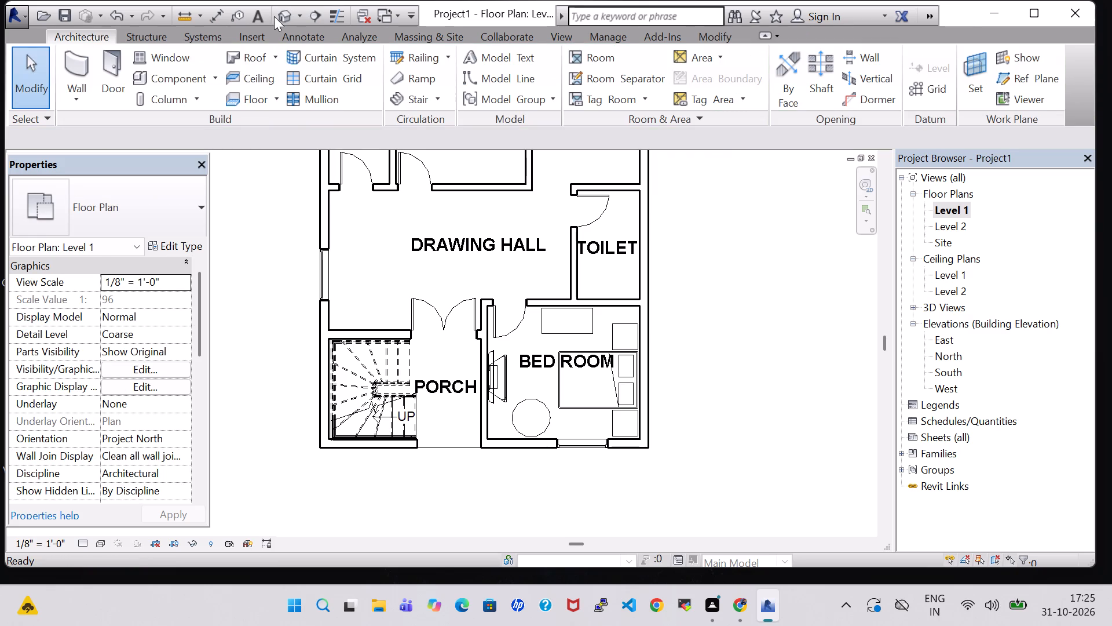
click(279, 17)
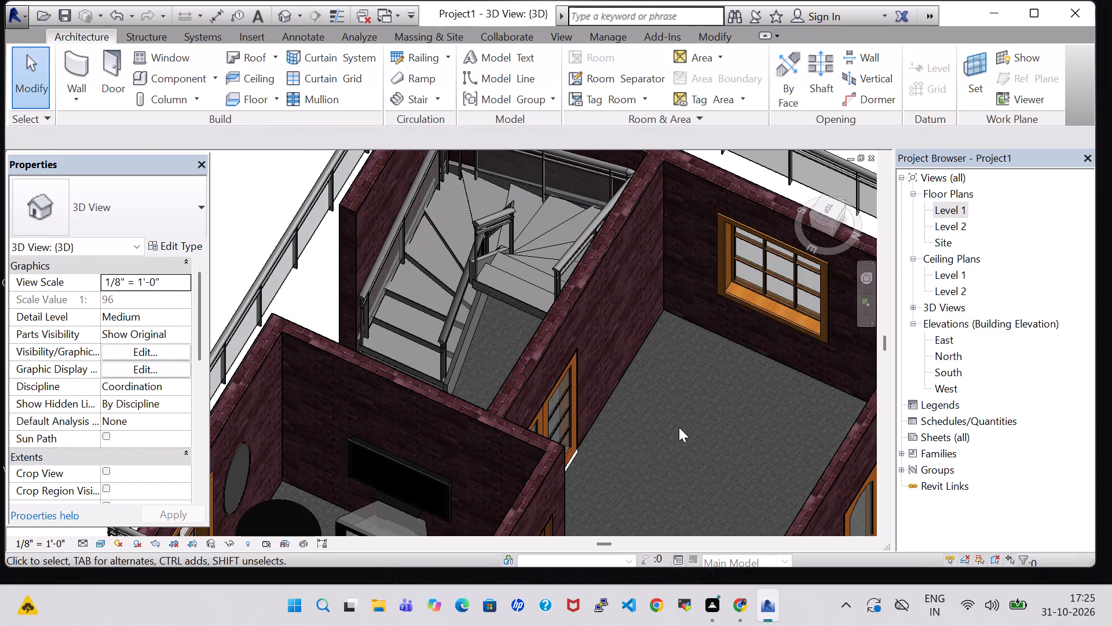
middle_drag(679, 427, 689, 384)
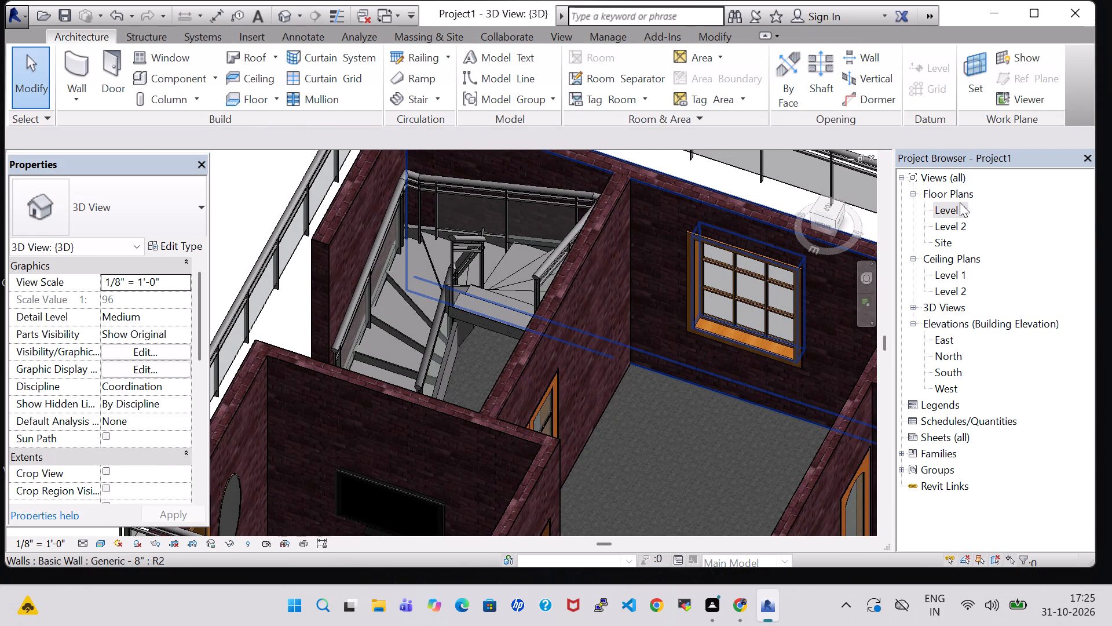
triple_click(959, 209)
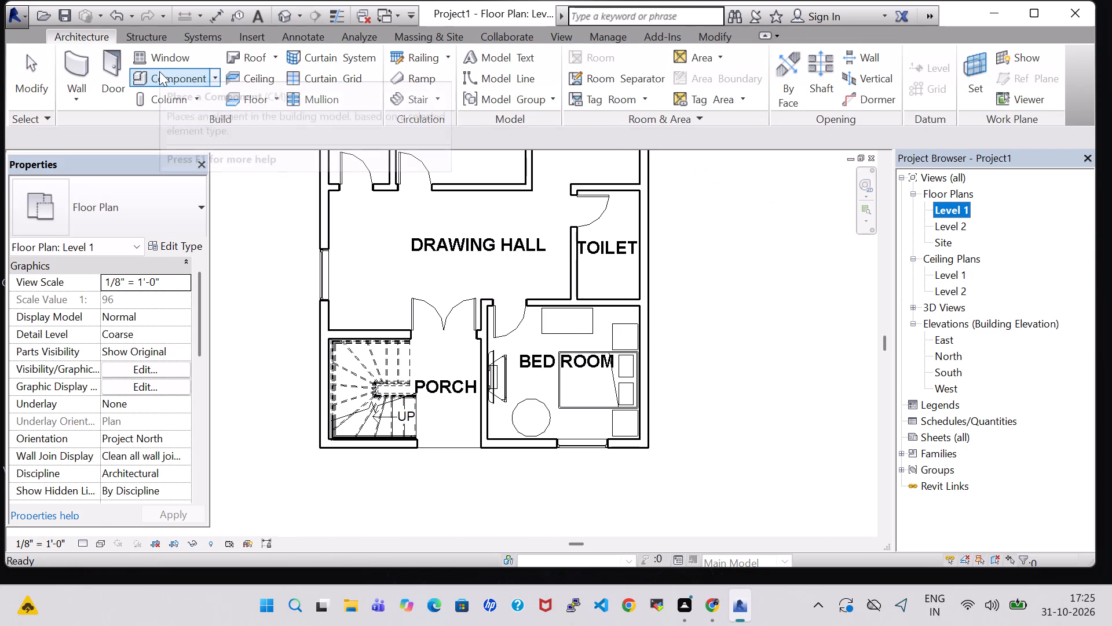
click(159, 60)
click(368, 338)
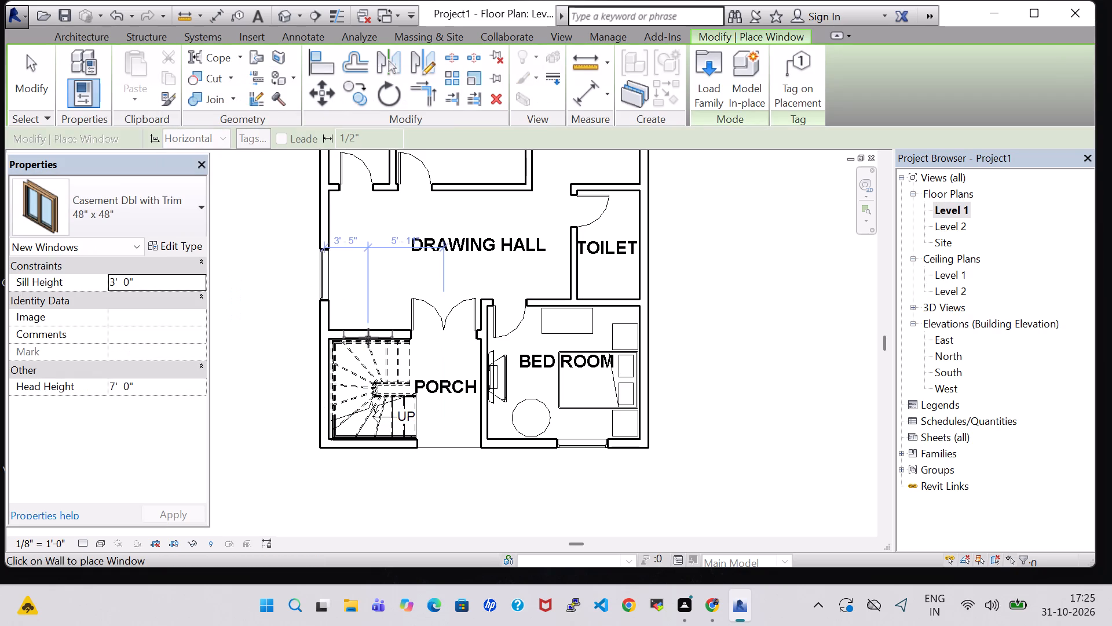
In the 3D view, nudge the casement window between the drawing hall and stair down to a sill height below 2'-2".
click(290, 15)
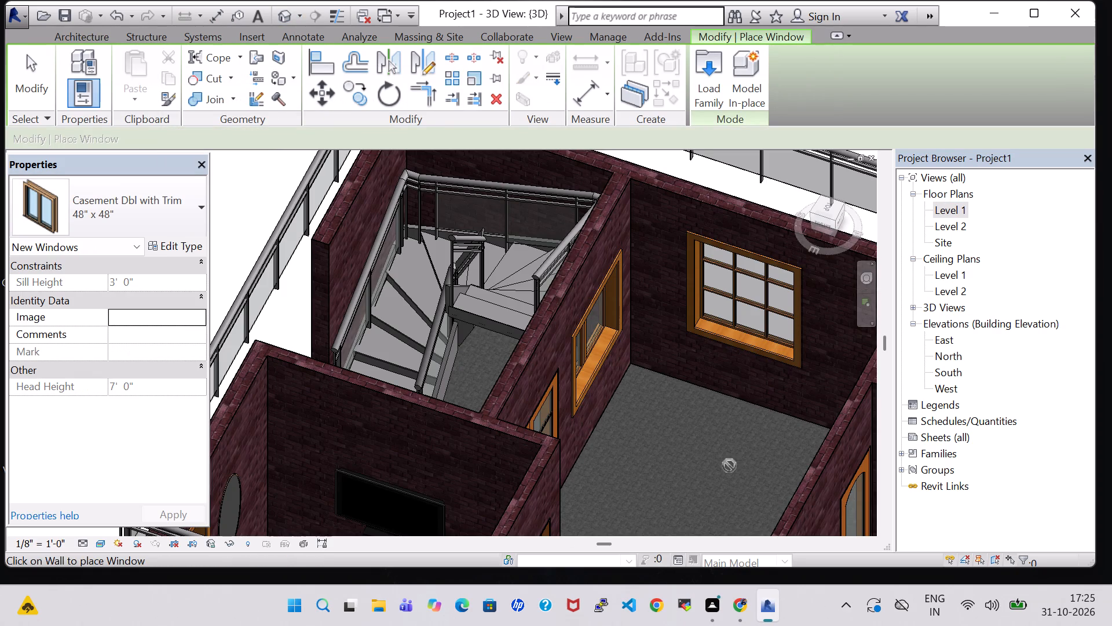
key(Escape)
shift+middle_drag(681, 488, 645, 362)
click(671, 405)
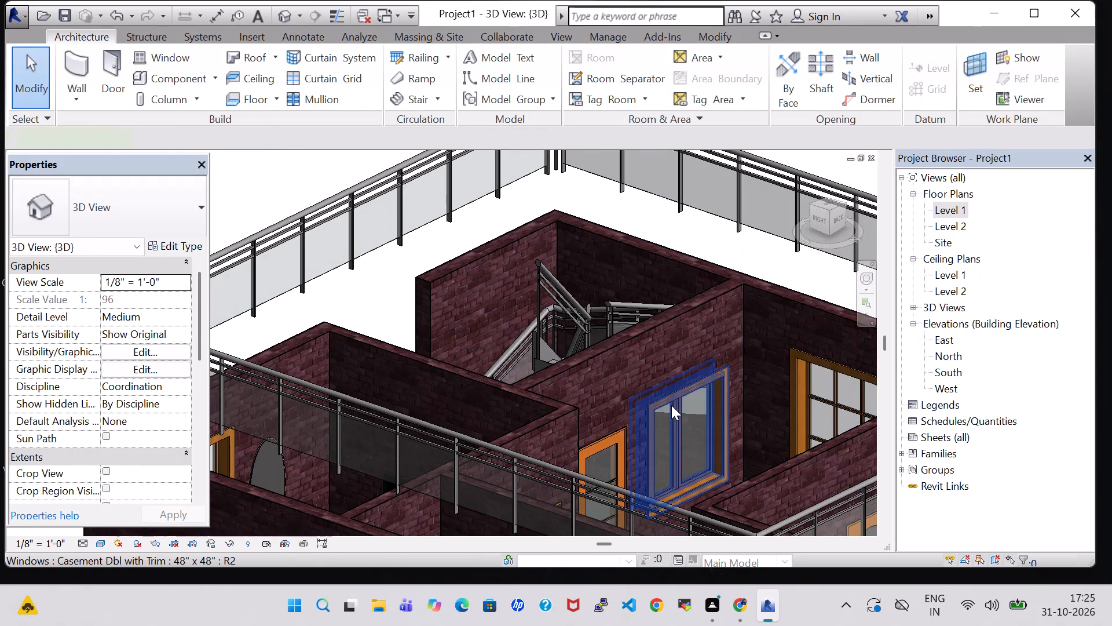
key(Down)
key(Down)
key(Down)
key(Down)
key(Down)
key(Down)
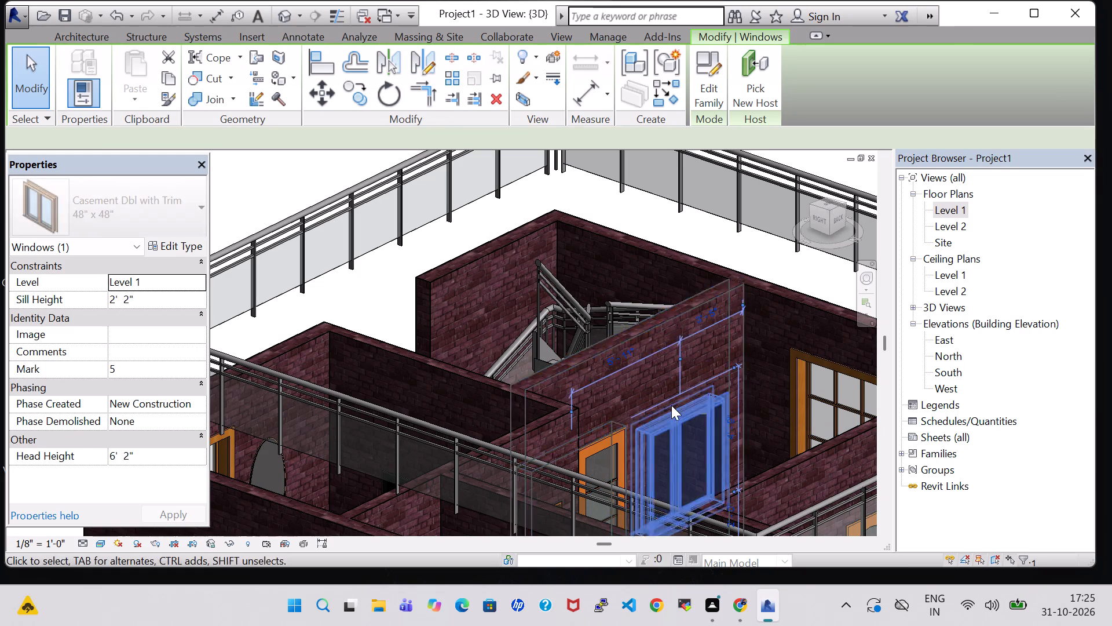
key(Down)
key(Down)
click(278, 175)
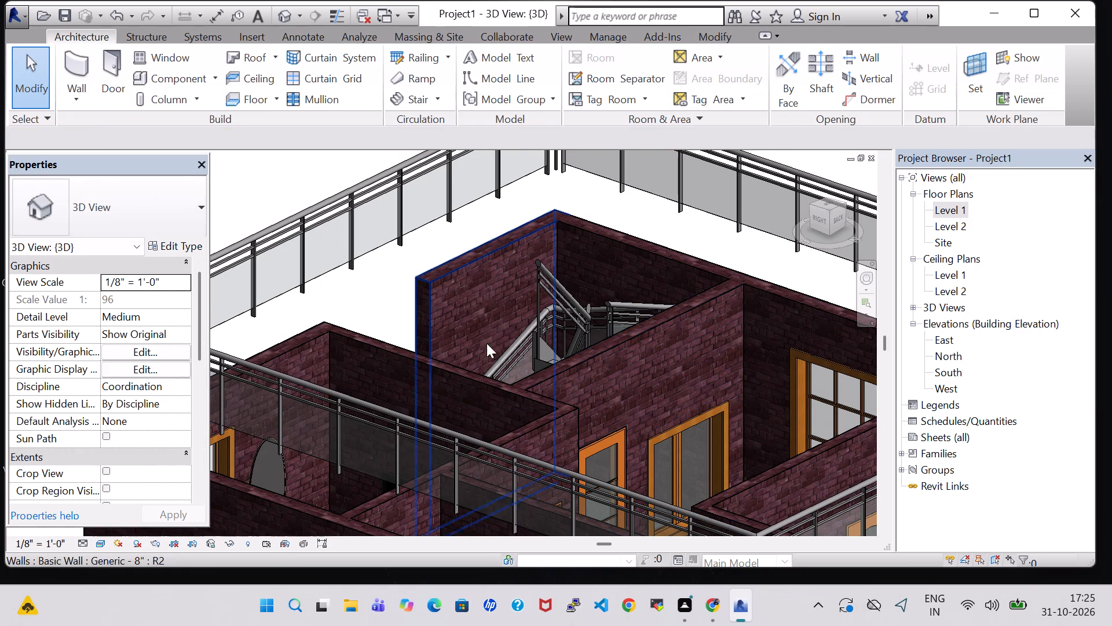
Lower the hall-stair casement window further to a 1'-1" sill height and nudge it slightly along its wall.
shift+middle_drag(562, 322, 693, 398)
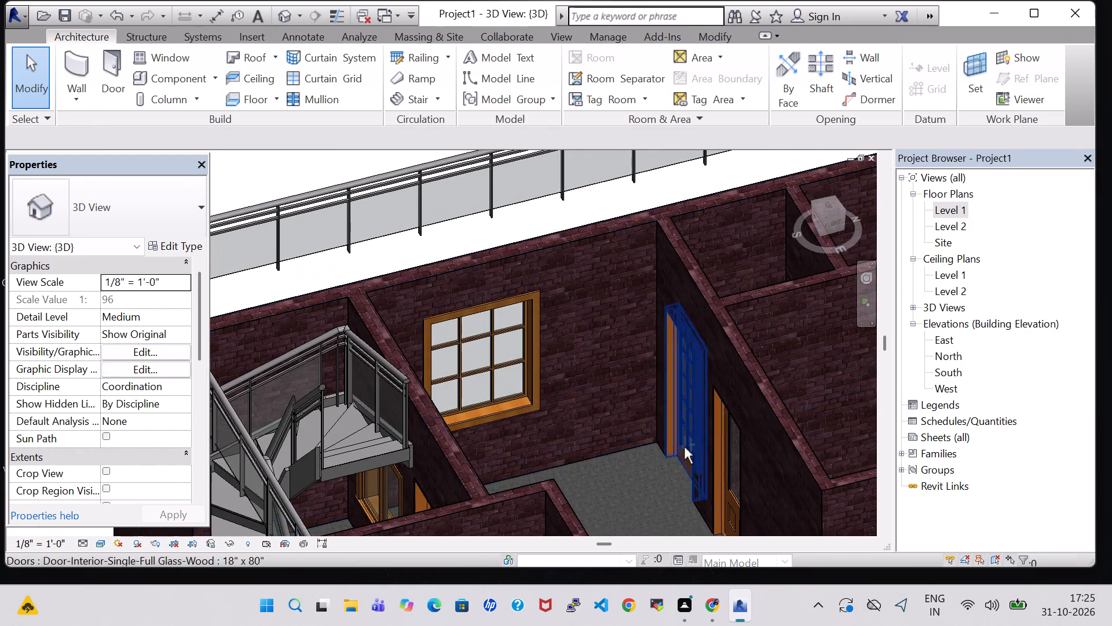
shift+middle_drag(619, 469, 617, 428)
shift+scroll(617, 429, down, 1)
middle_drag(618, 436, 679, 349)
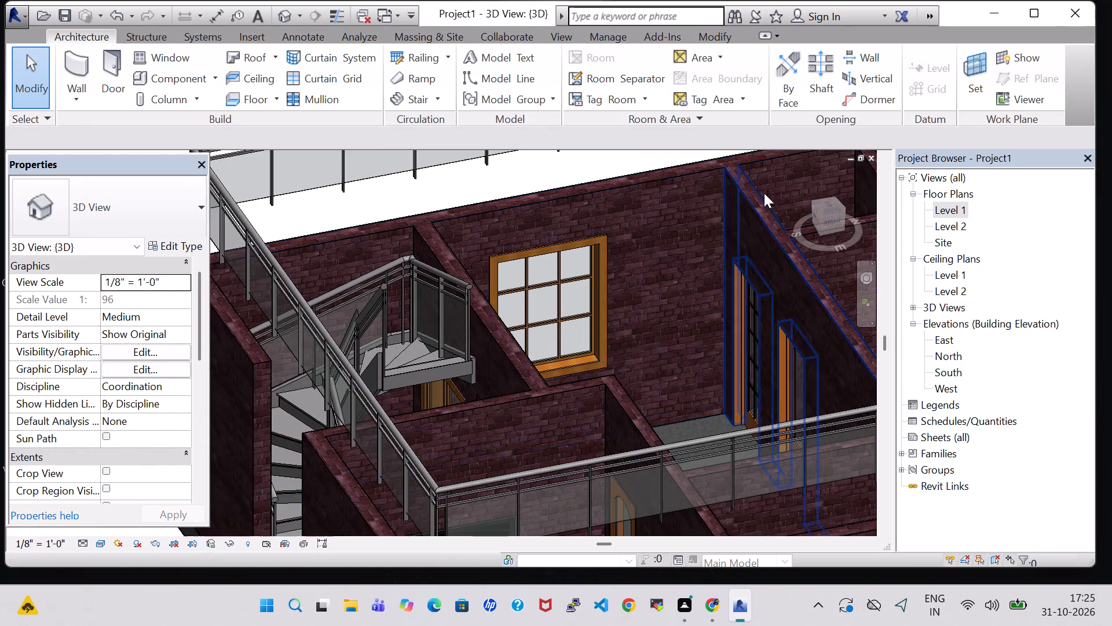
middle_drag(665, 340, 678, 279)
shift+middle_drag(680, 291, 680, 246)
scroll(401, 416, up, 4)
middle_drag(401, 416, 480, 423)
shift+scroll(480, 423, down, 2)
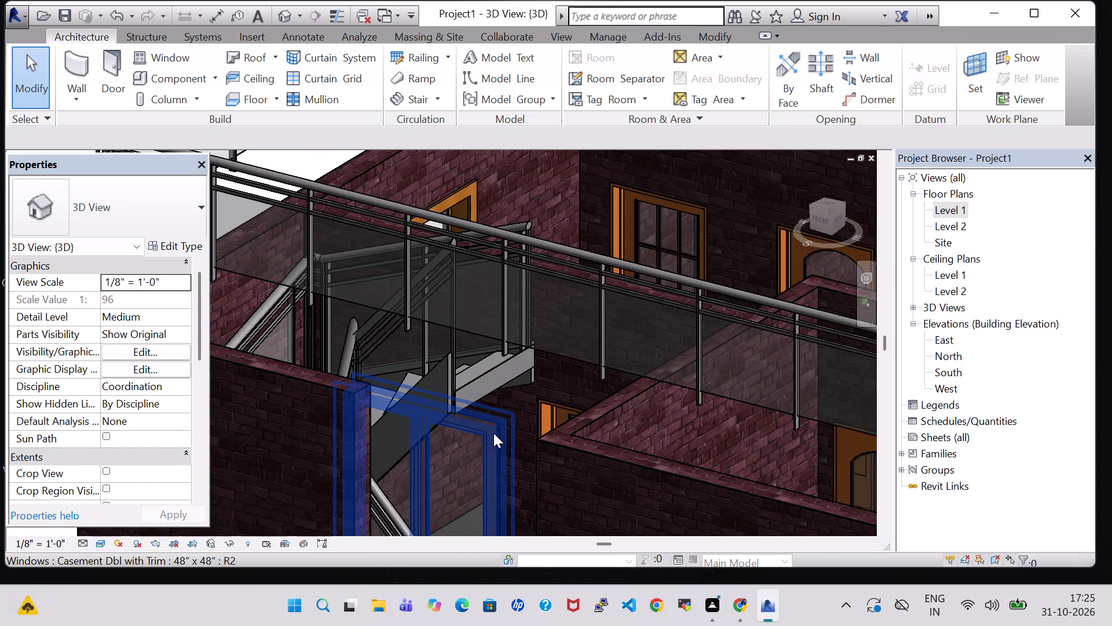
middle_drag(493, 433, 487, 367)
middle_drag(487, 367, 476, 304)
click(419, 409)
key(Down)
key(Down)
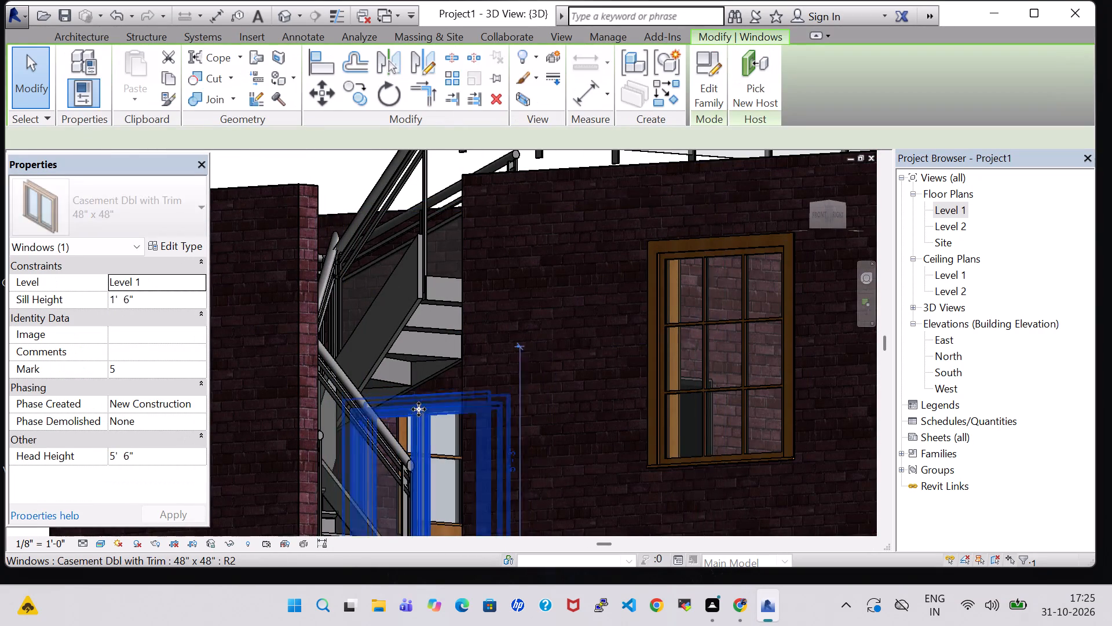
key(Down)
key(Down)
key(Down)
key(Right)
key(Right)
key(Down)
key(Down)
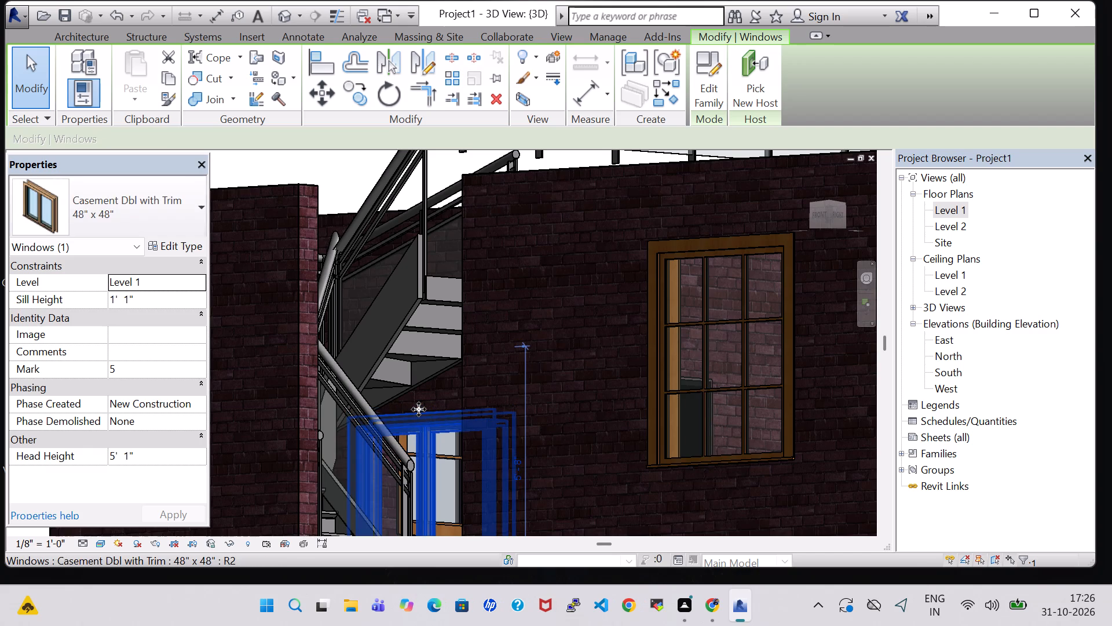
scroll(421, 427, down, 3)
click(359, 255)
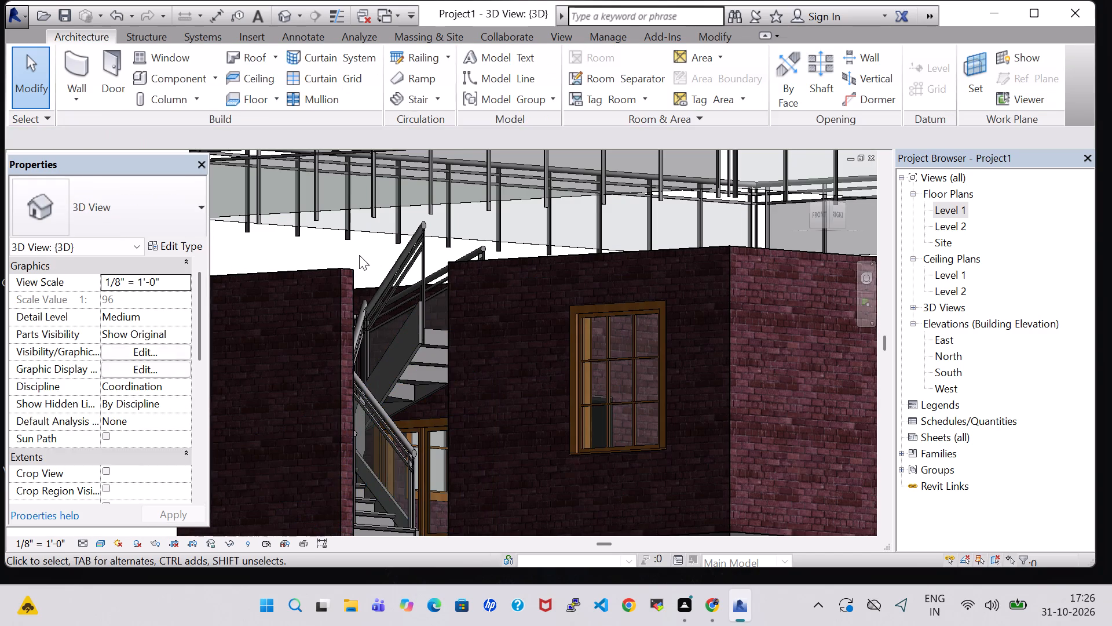
Examine the lowered casement window and stair from inside the hall, then inspect the house exterior from the rear and front.
shift+middle_drag(430, 410, 421, 424)
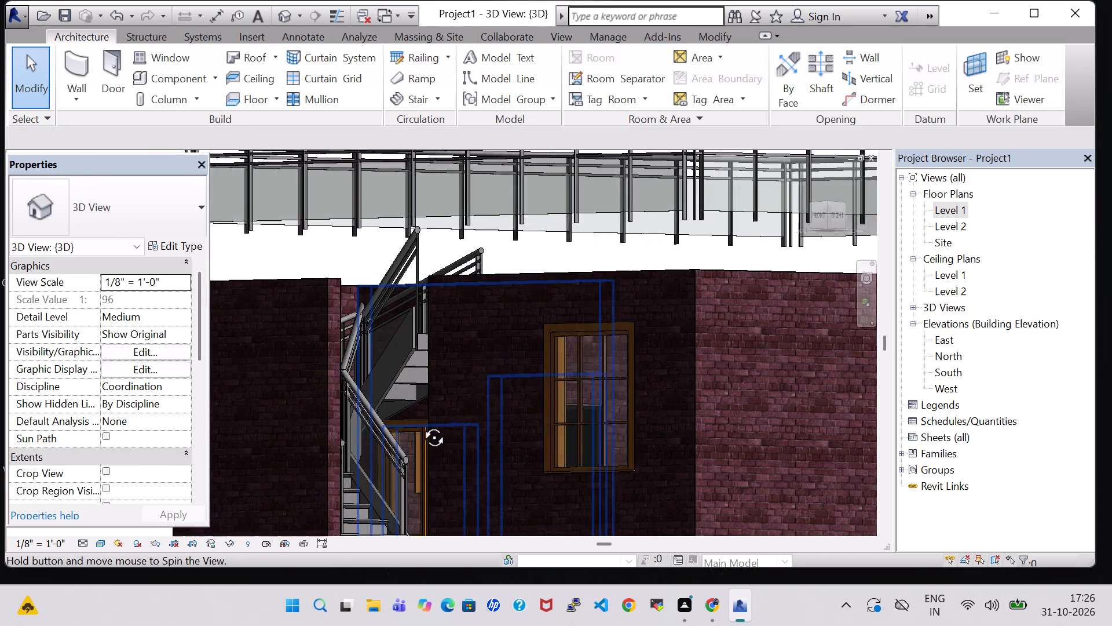
shift+middle_drag(421, 424, 385, 613)
shift+scroll(392, 499, down, 1)
shift+middle_click(385, 613)
shift+middle_drag(722, 343, 715, 344)
click(1095, 6)
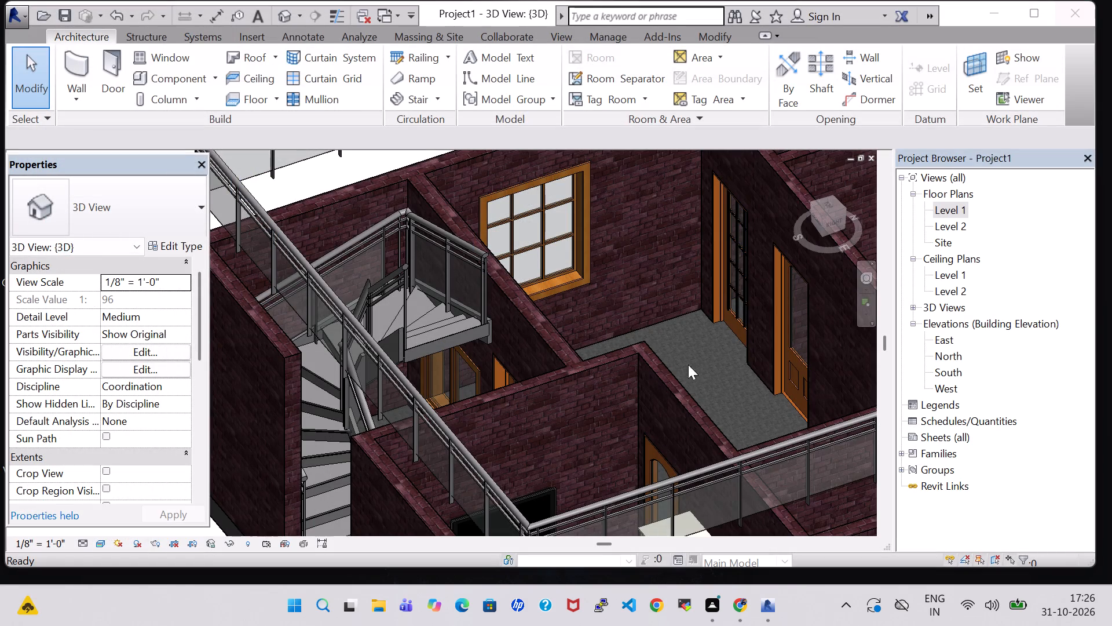
shift+middle_drag(706, 359, 637, 372)
middle_drag(706, 370, 689, 370)
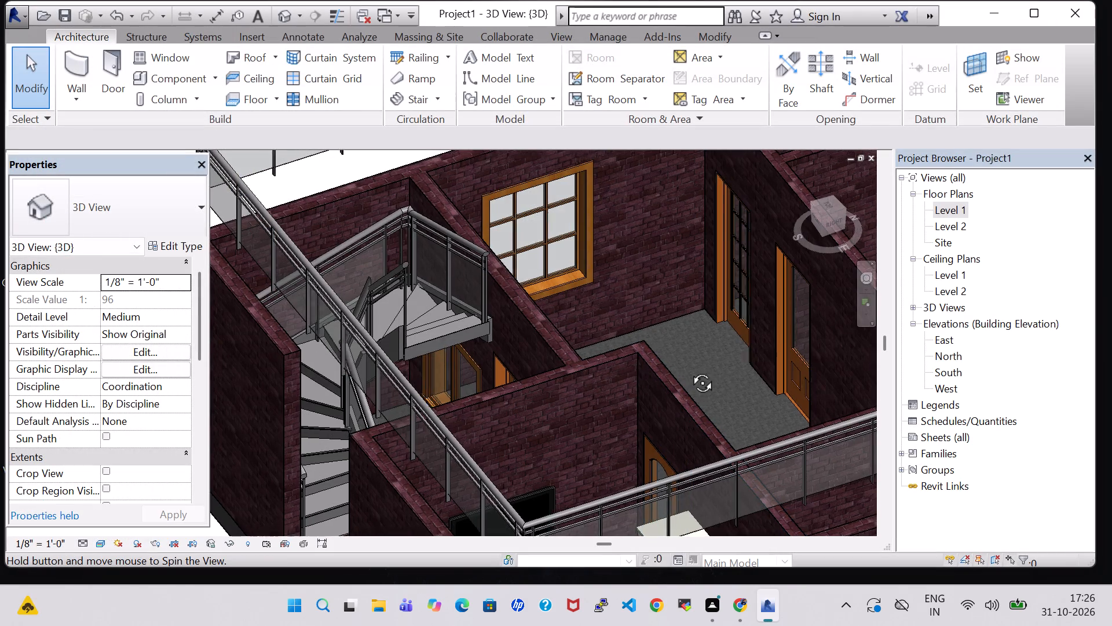
middle_drag(689, 370, 525, 362)
middle_drag(763, 302, 440, 308)
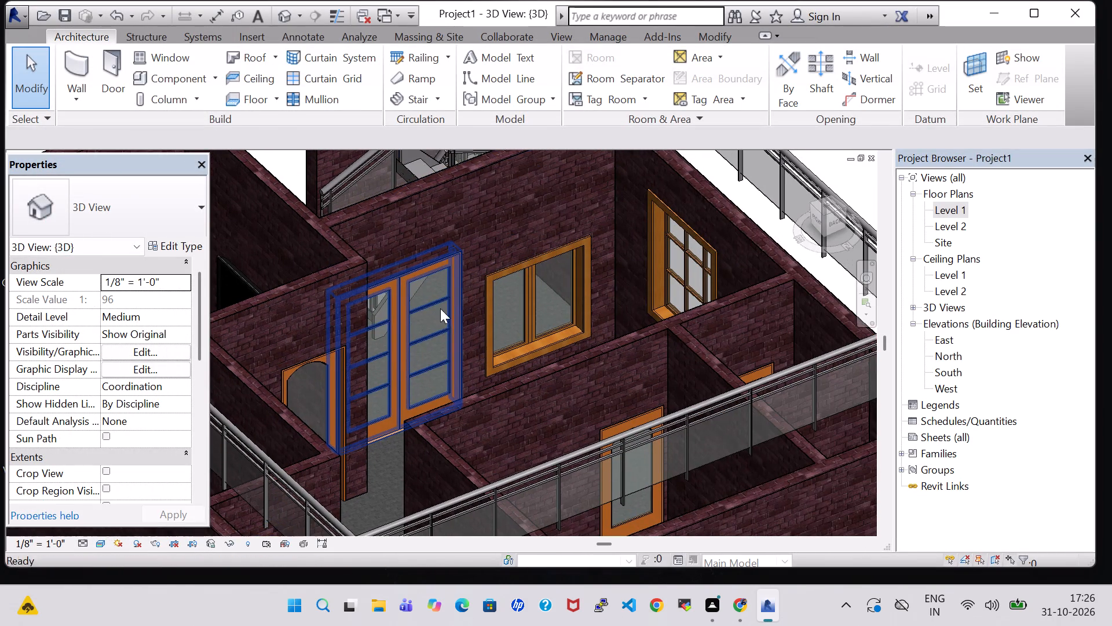
shift+middle_drag(599, 271, 584, 215)
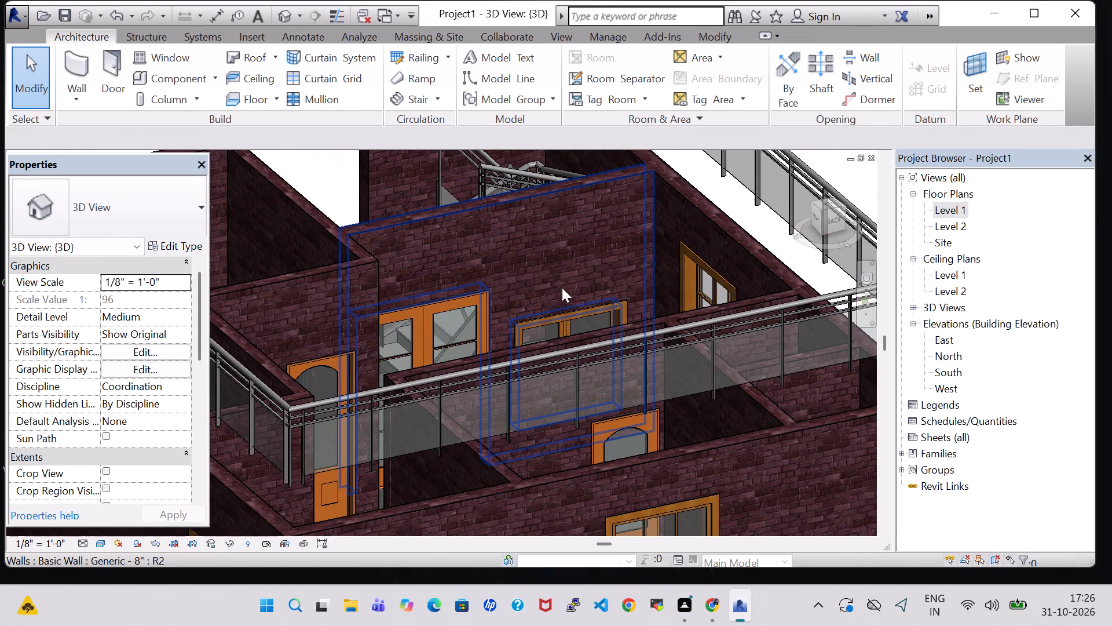
scroll(348, 308, down, 8)
click(631, 360)
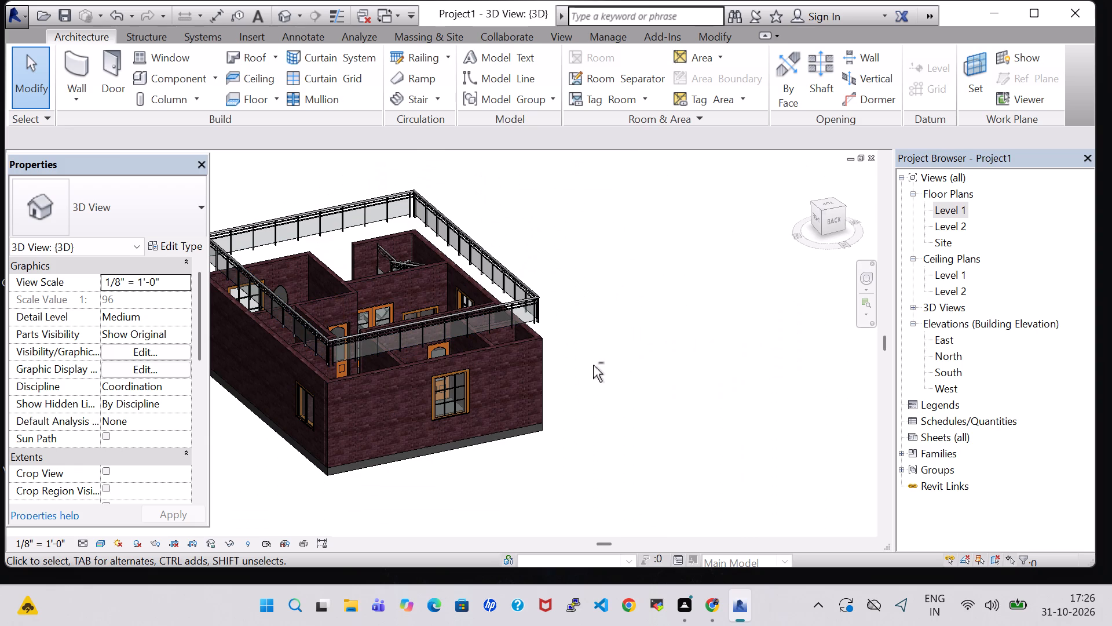
shift+middle_drag(593, 365, 707, 330)
shift+middle_drag(662, 373, 780, 303)
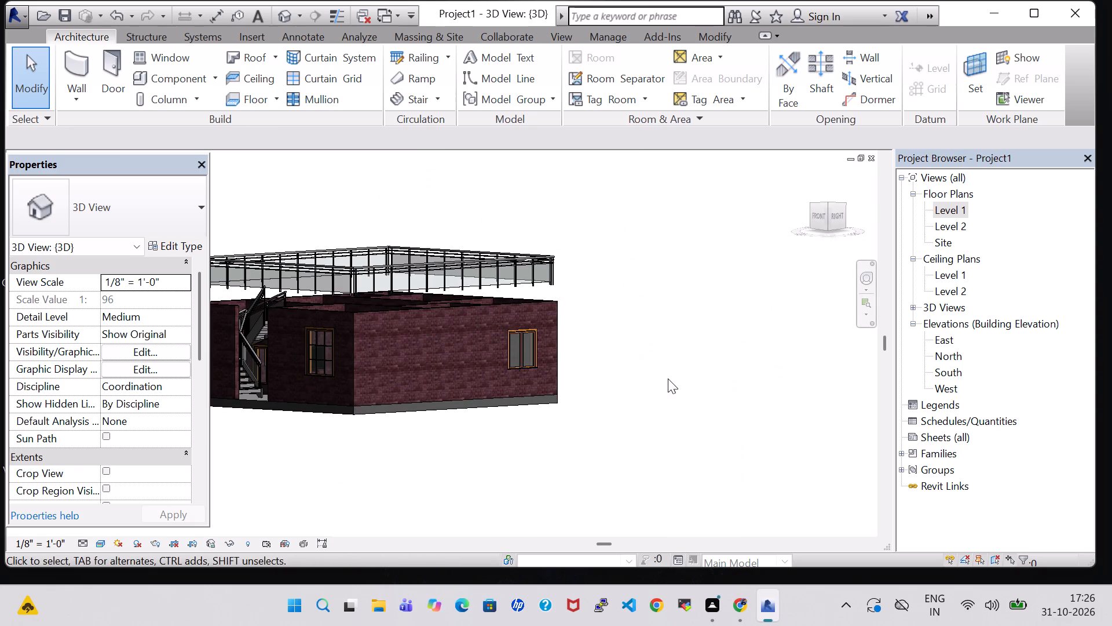
shift+middle_drag(668, 378, 688, 384)
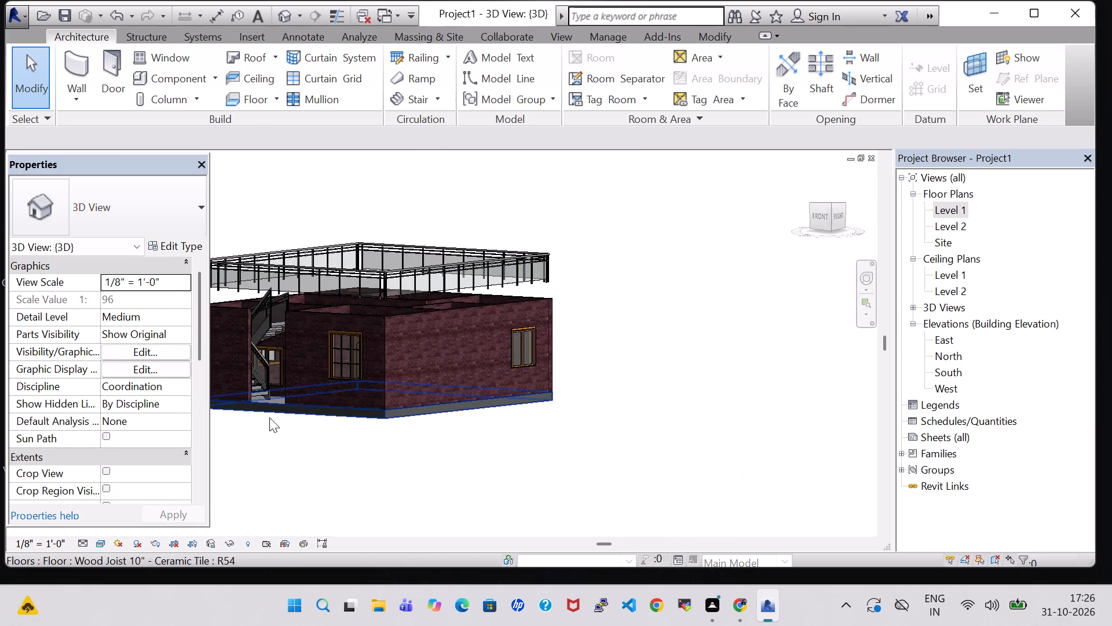
Delete the Casement Dbl with Trim window in the wall between the drawing hall and the stair.
scroll(222, 417, up, 6)
middle_drag(368, 441, 338, 430)
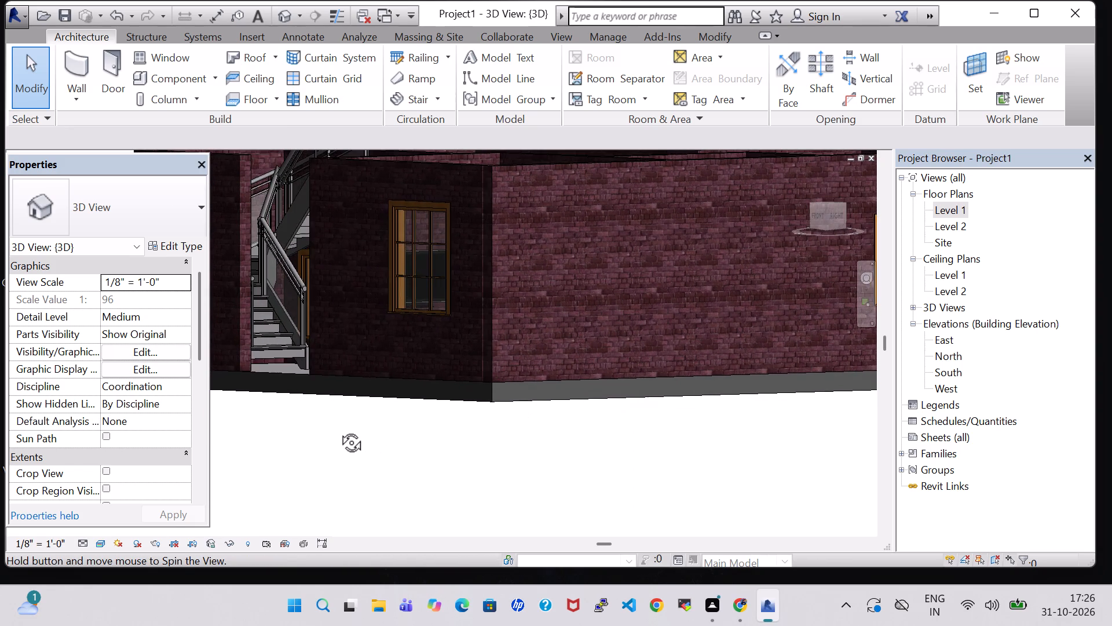
middle_drag(338, 430, 400, 451)
click(371, 276)
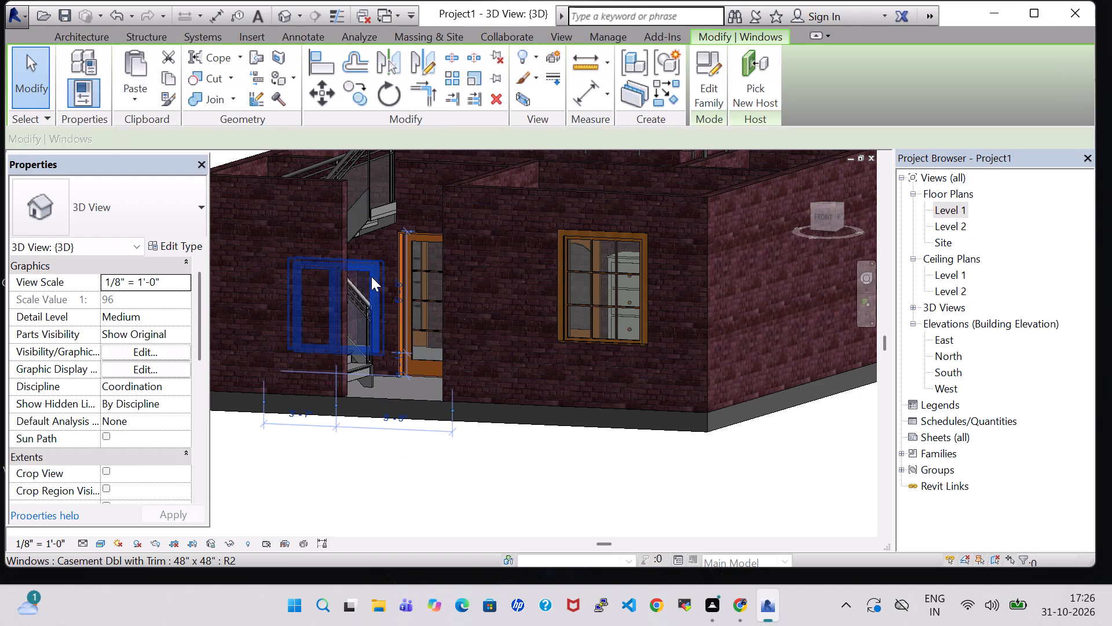
key(Delete)
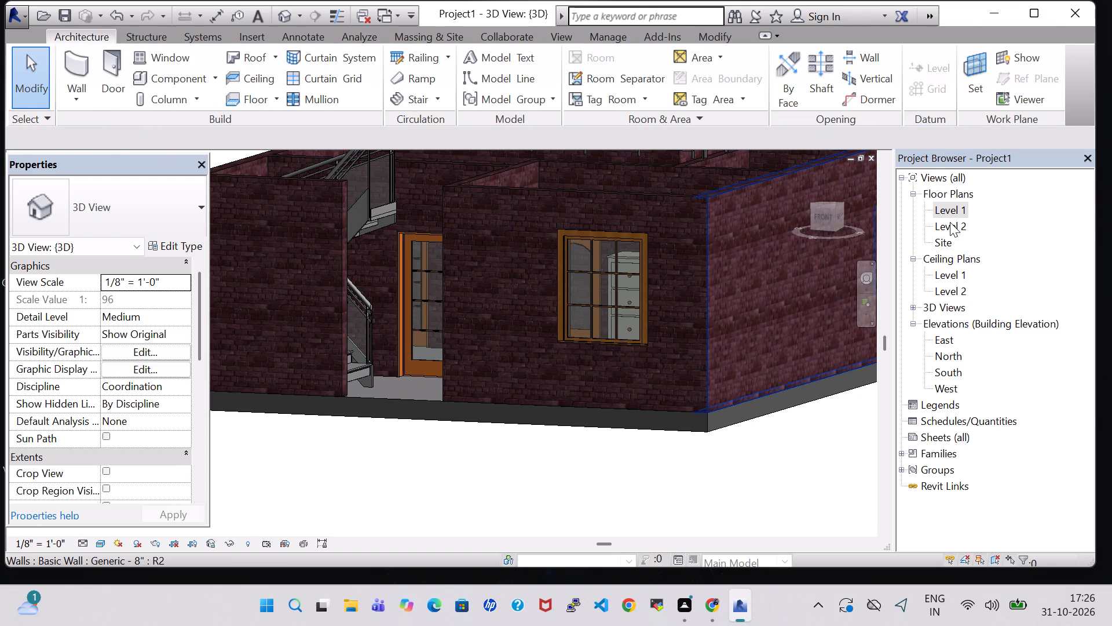
On the Level 1 plan, load the Double Hung with Trim window family from the US Imperial Windows library.
click(945, 201)
double_click(945, 203)
scroll(277, 268, down, 3)
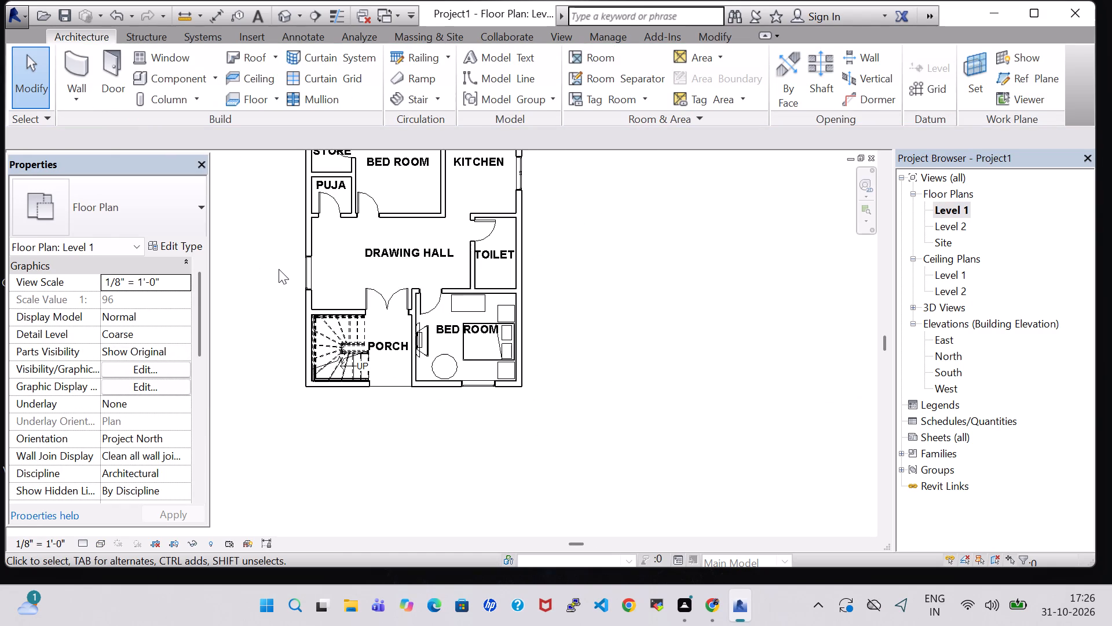
click(159, 65)
click(703, 63)
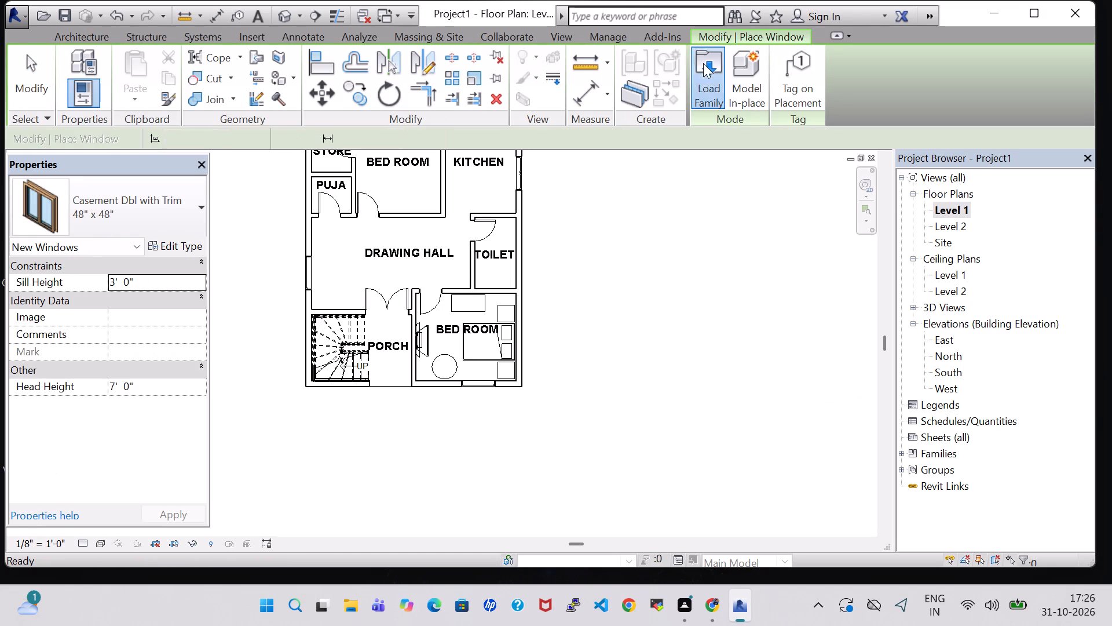
click(870, 100)
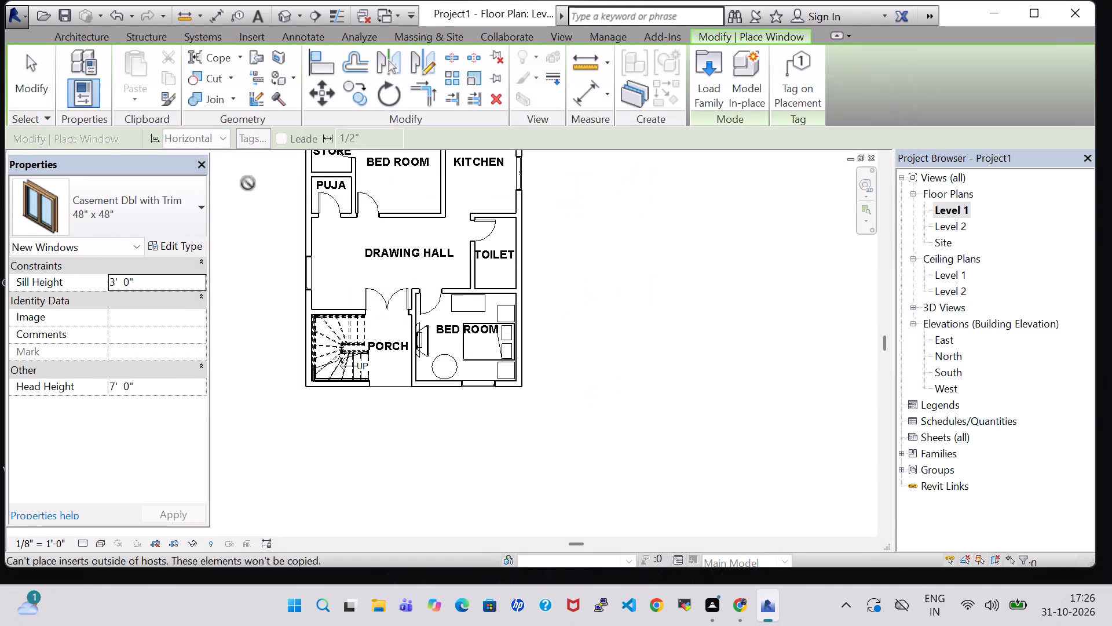
click(718, 74)
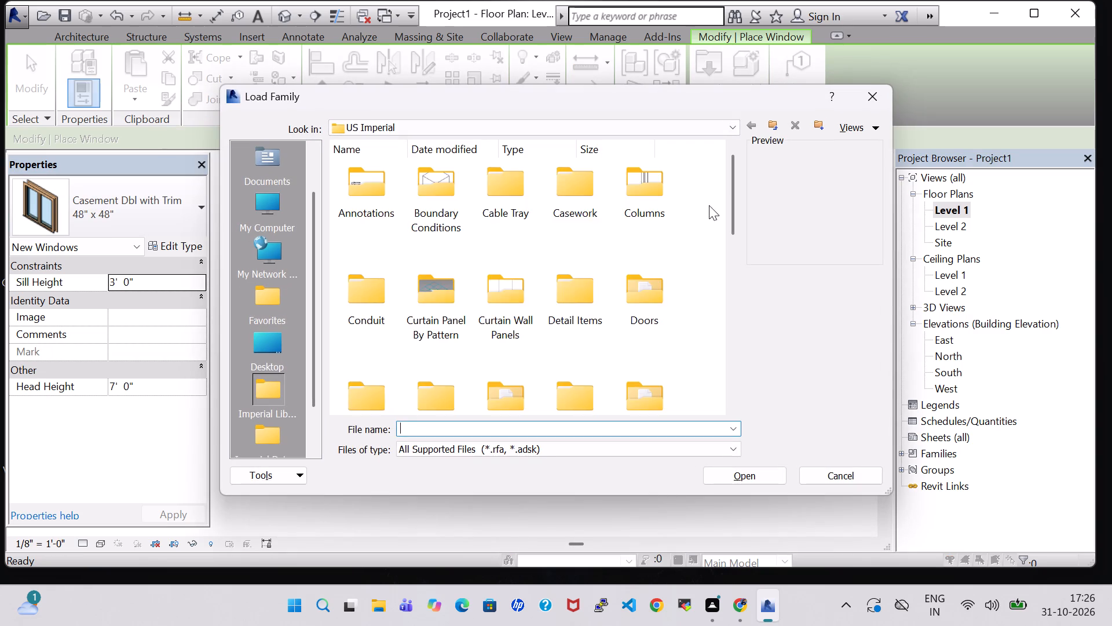
scroll(688, 234, down, 6)
double_click(497, 342)
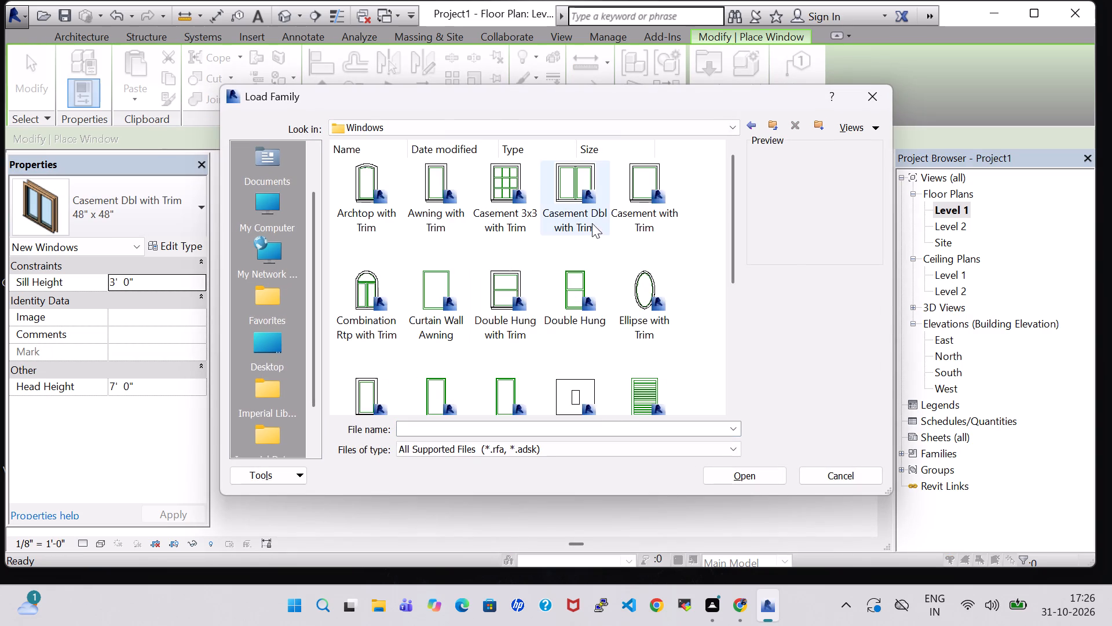
click(503, 283)
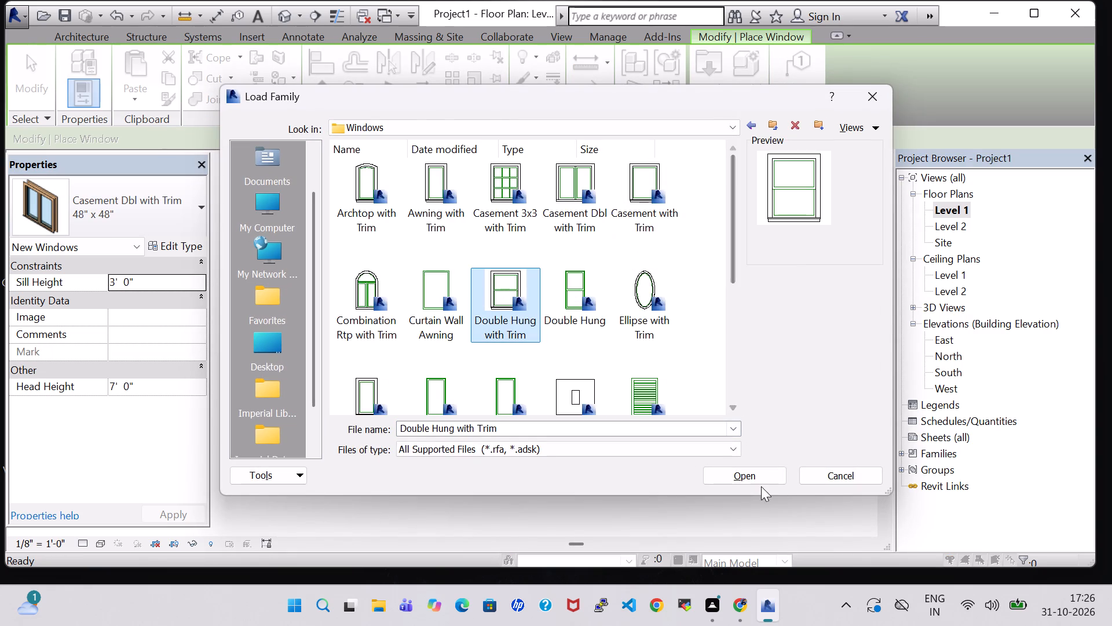
click(760, 481)
Place a 36" x 48" Double Hung with Trim window in the hall-stair wall, centred about 3'-8" from the exterior side wall.
scroll(298, 298, up, 5)
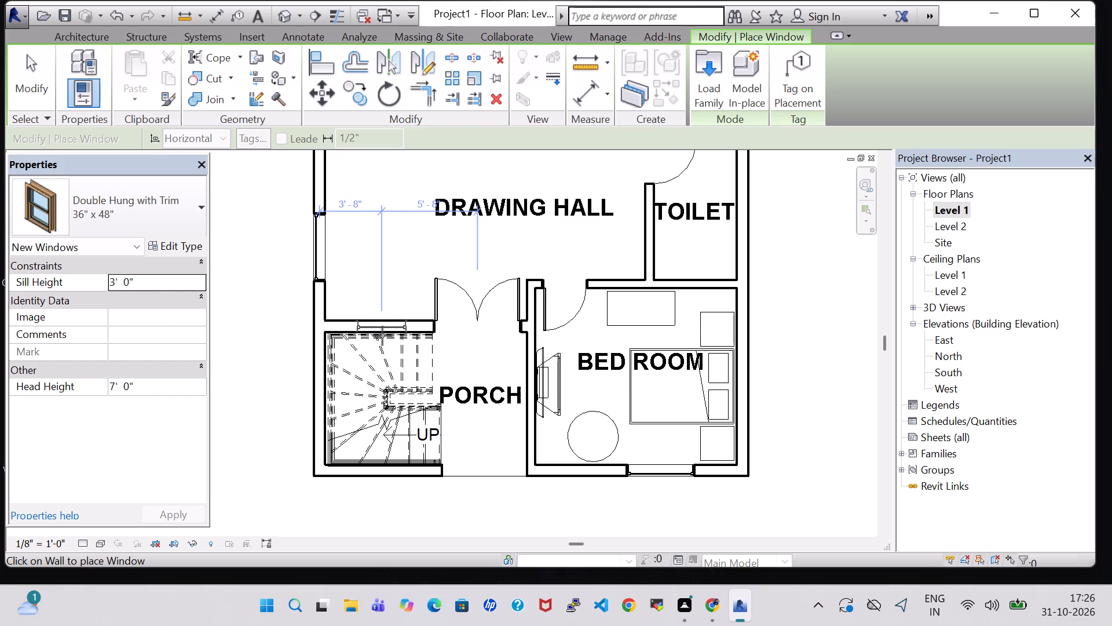
click(382, 336)
key(Escape)
key(Escape)
key(Escape)
In the 3D view, nudge the double hung window in the hall-stair wall down to a sill height below 1'-8".
click(281, 13)
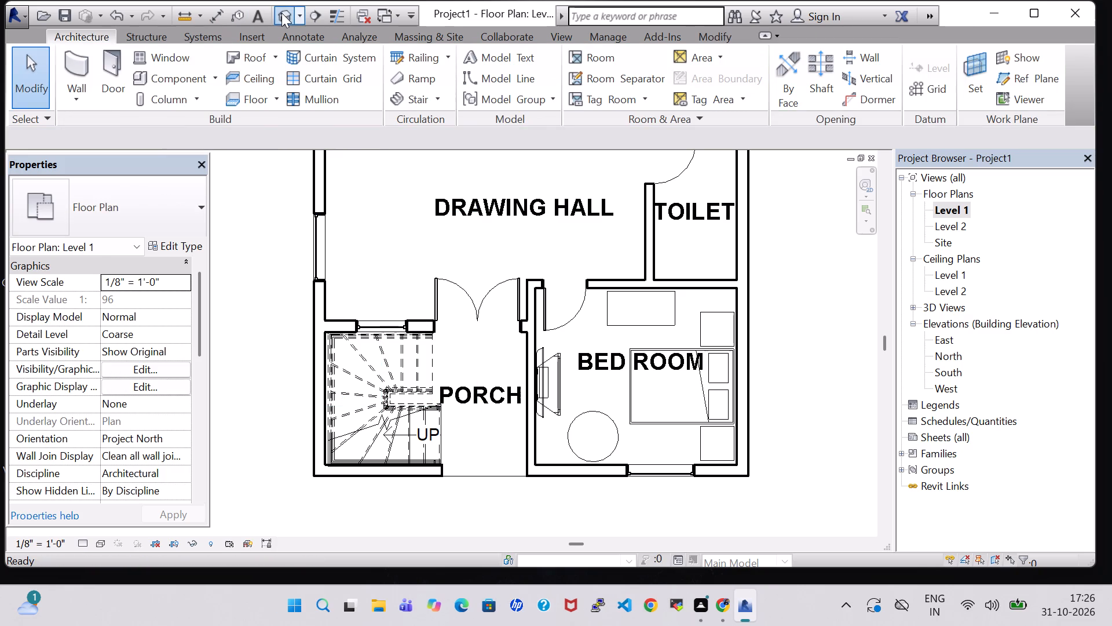
shift+middle_drag(513, 484, 466, 467)
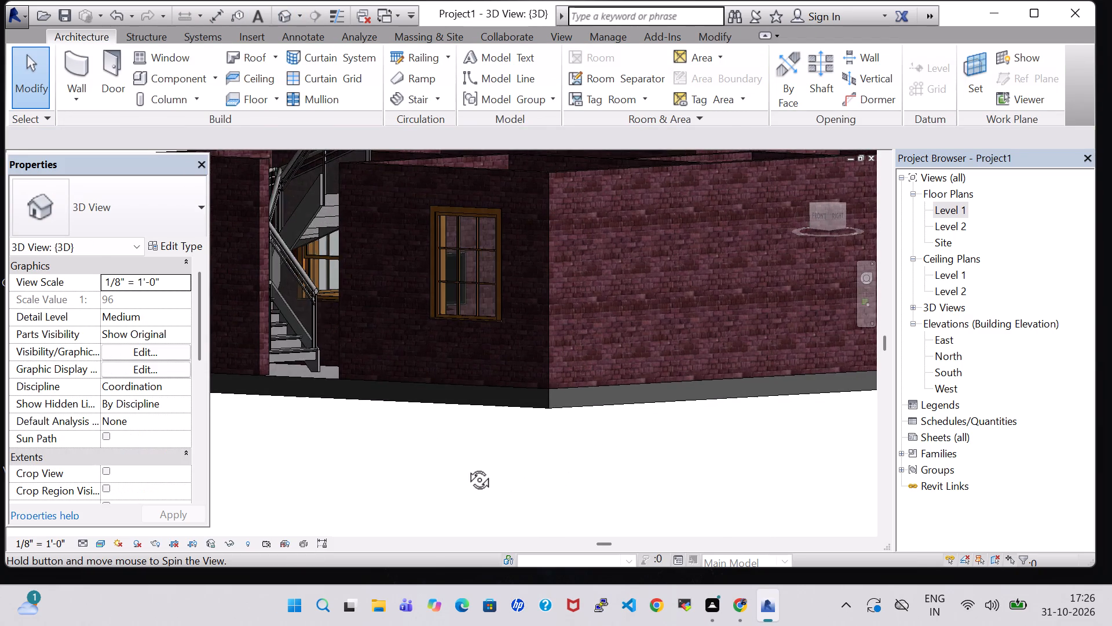
shift+middle_drag(466, 467, 471, 485)
middle_drag(676, 343, 432, 479)
middle_drag(649, 209, 477, 391)
click(511, 336)
click(524, 324)
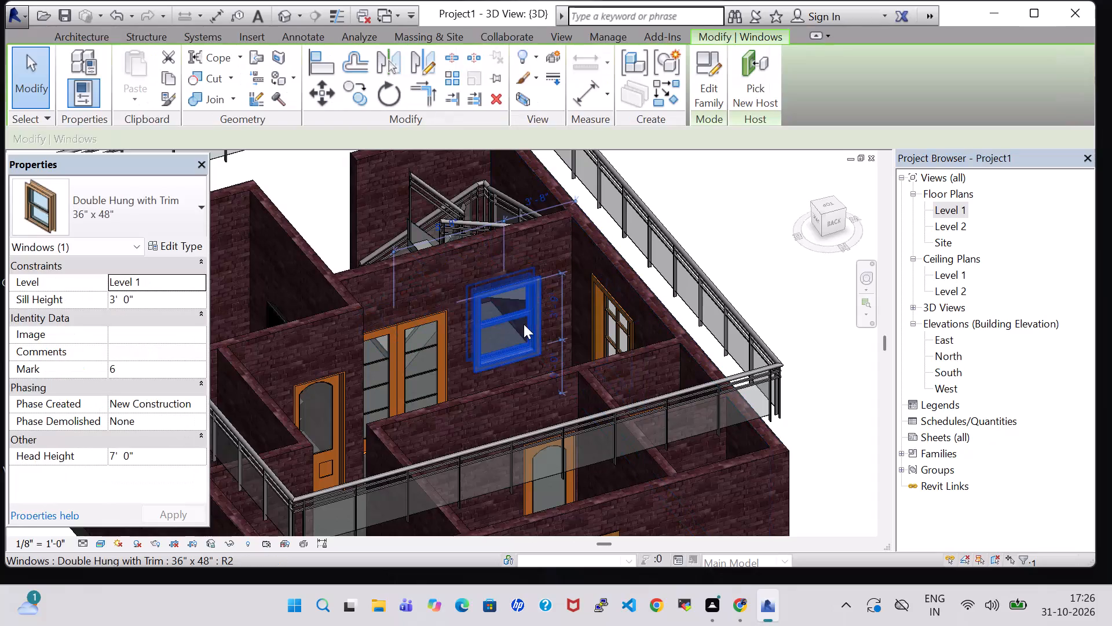
key(Down)
key(Down)
key(Down)
key(Down)
key(Down)
key(Down)
key(Down)
key(Down)
key(Down)
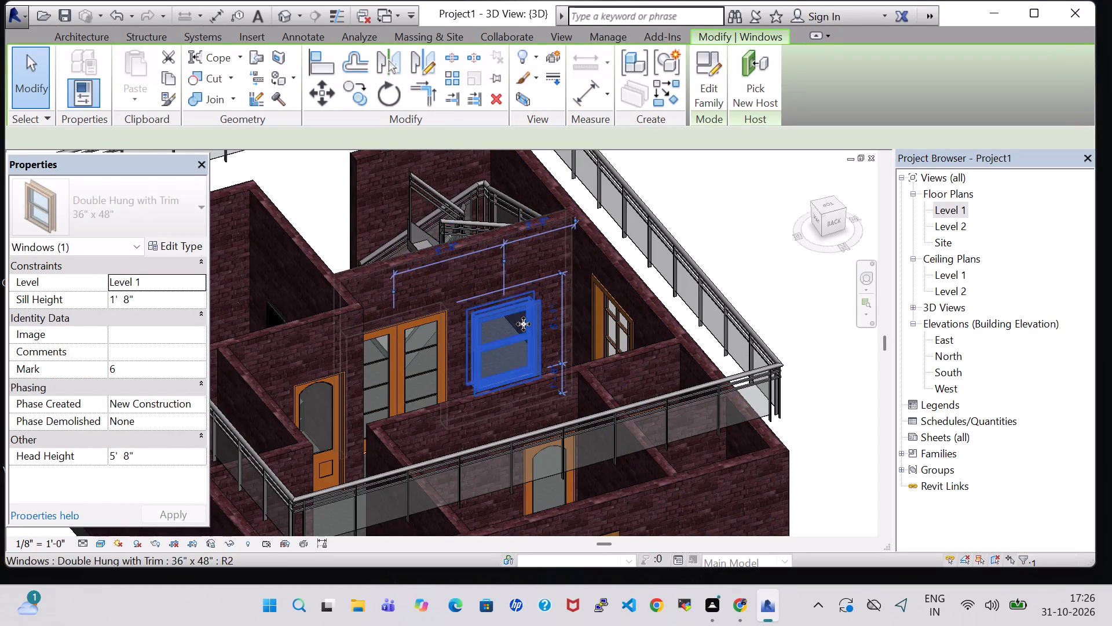
key(Down)
key(Down)
key(Down)
click(732, 203)
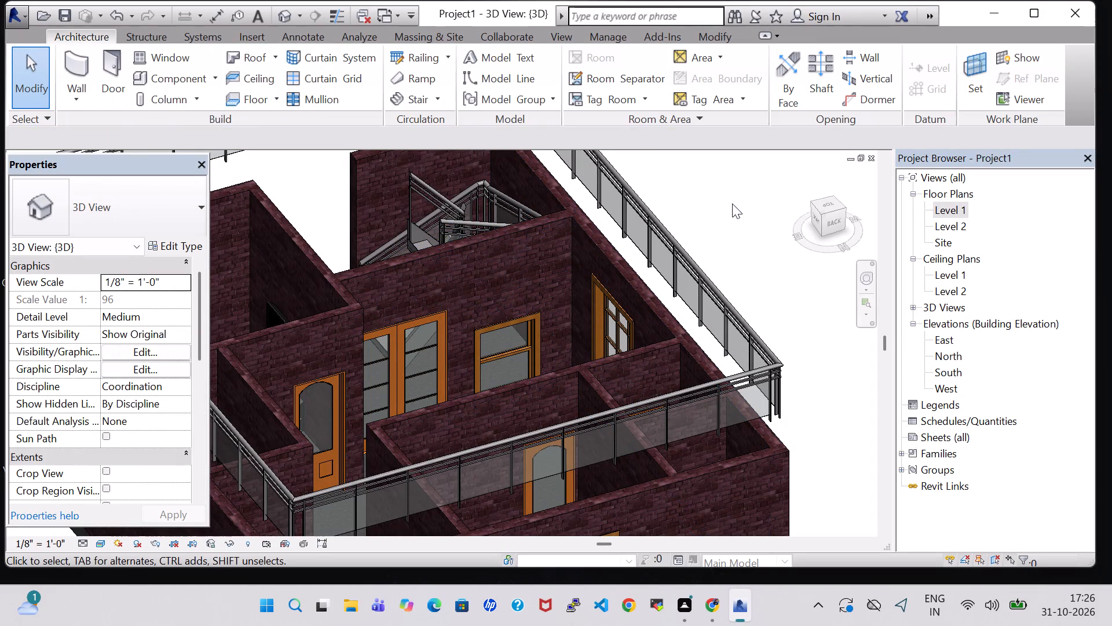
Nudge the double hung window in the hall-stair wall up to a sill height of 1'-10".
shift+middle_drag(311, 210, 378, 235)
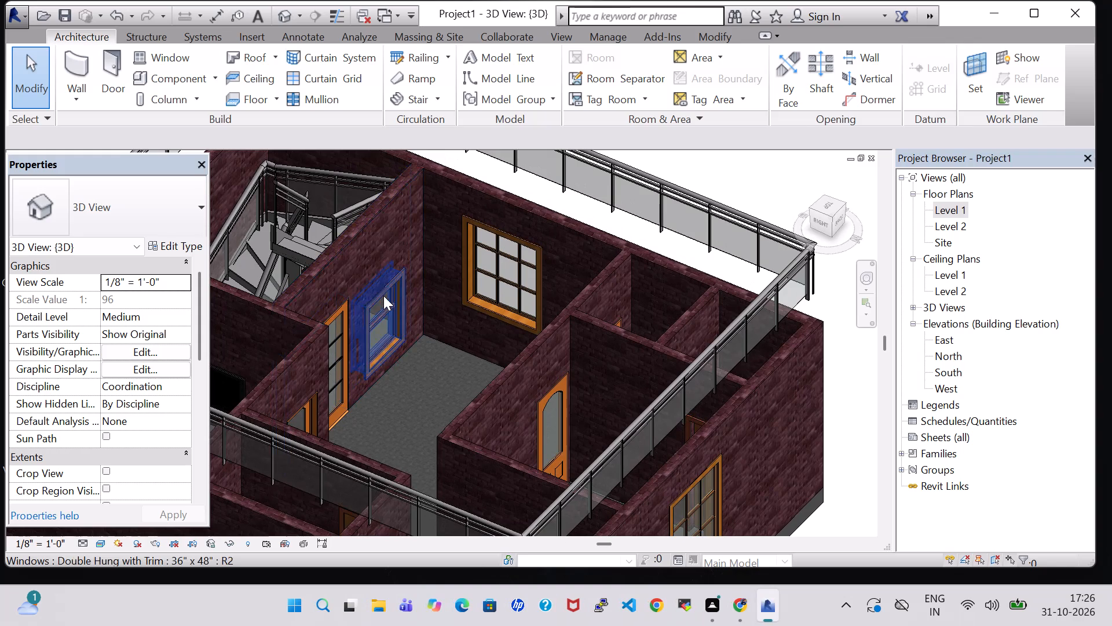
click(383, 296)
key(Up)
key(Up)
key(Up)
key(Up)
key(Up)
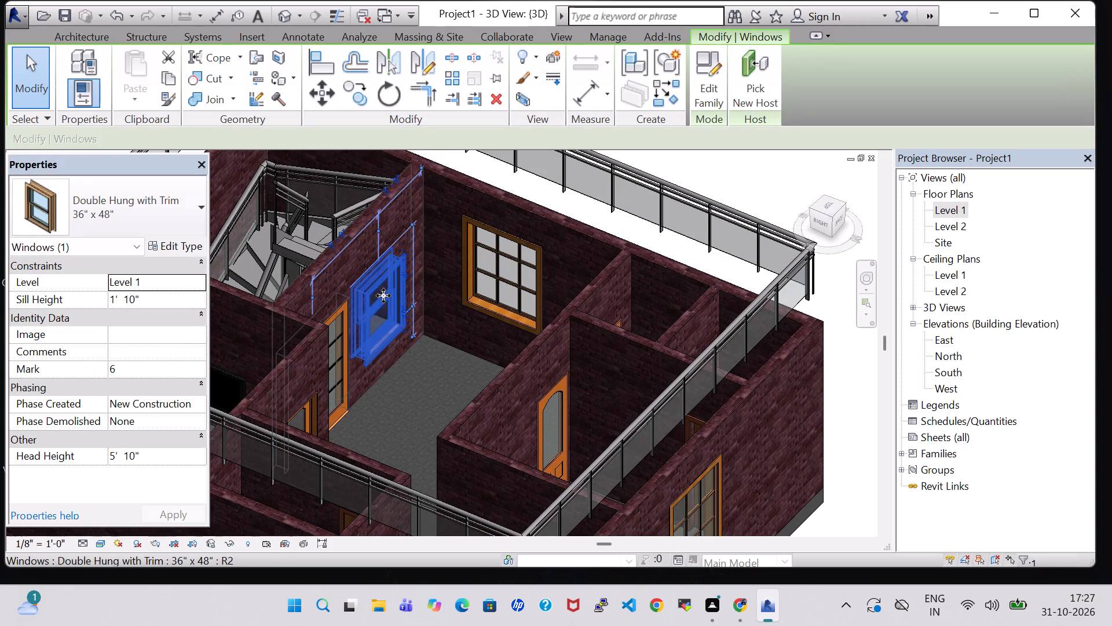
double_click(716, 169)
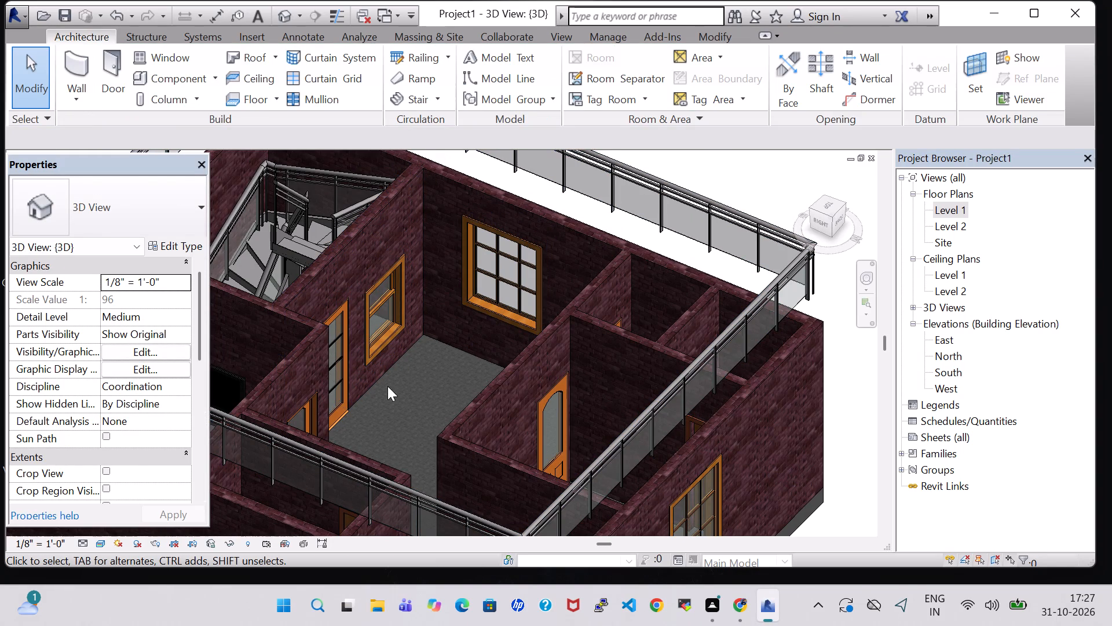
Examine the double hung window's position in the hall-stair wall from the stair and porch side.
shift+middle_drag(387, 386, 591, 367)
middle_drag(524, 374, 892, 215)
shift+middle_drag(552, 475, 539, 384)
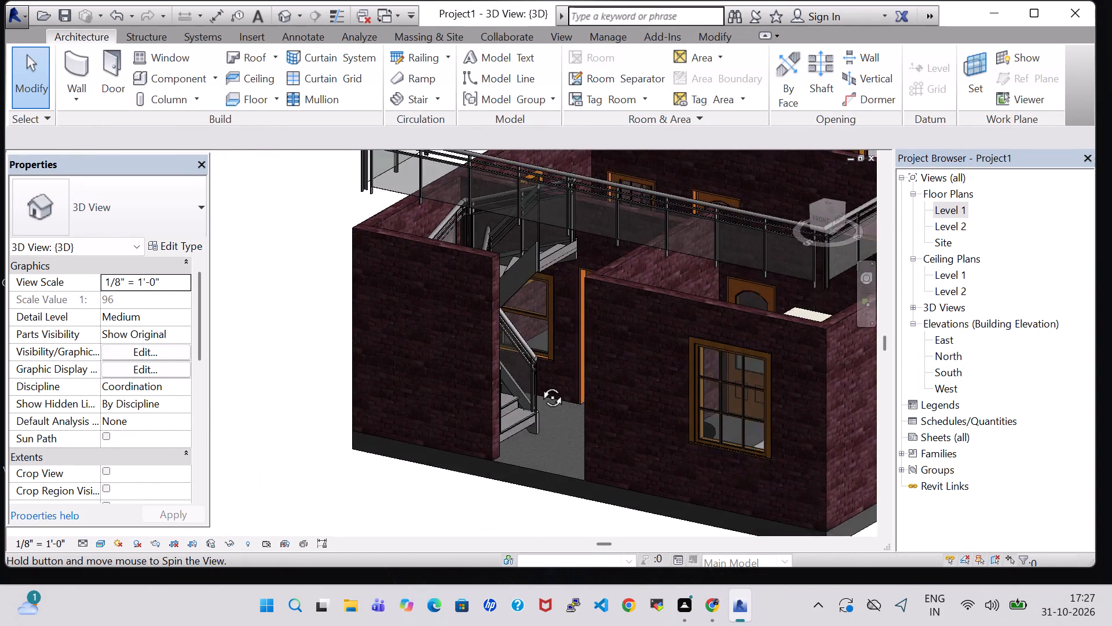
shift+middle_drag(539, 384, 555, 302)
click(546, 275)
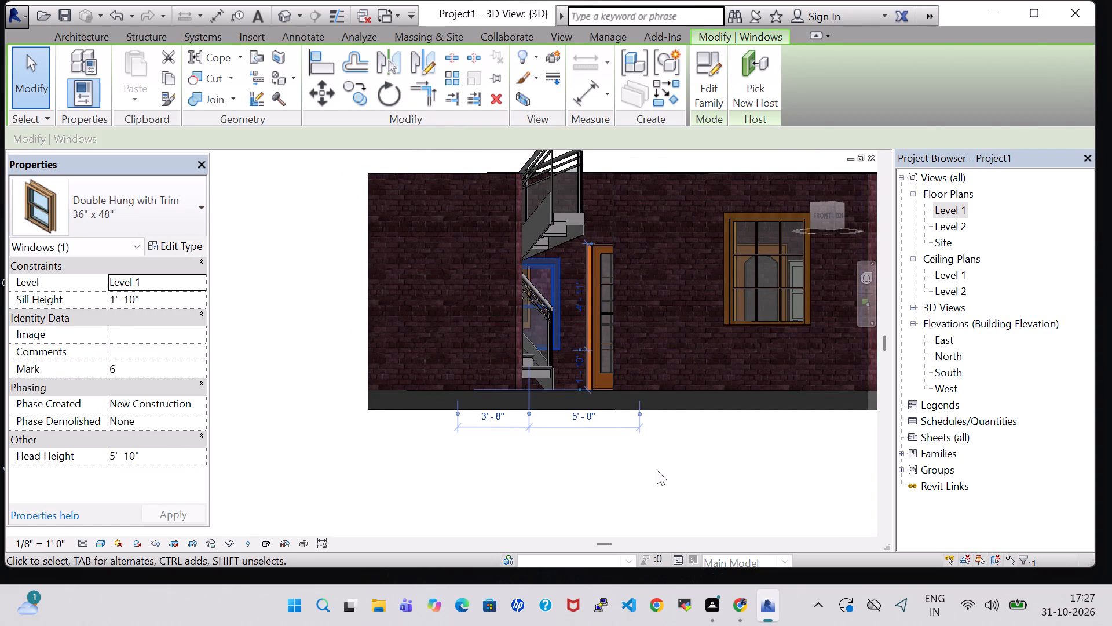
click(657, 496)
Examine the whole house in 3D from the front, the sides and above, checking its windows and room layout.
scroll(657, 493, down, 5)
middle_drag(672, 234, 678, 260)
shift+middle_drag(679, 264, 687, 325)
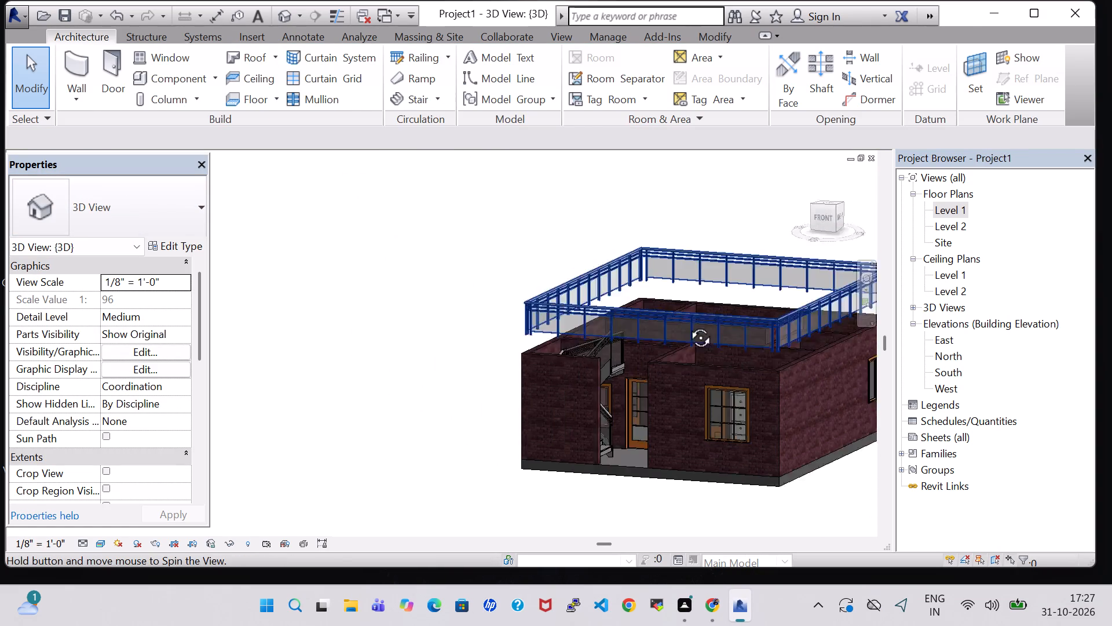
shift+middle_drag(687, 325, 700, 405)
scroll(727, 400, up, 3)
middle_drag(716, 317, 730, 293)
middle_drag(730, 293, 532, 296)
shift+middle_drag(761, 436, 762, 395)
scroll(762, 395, down, 1)
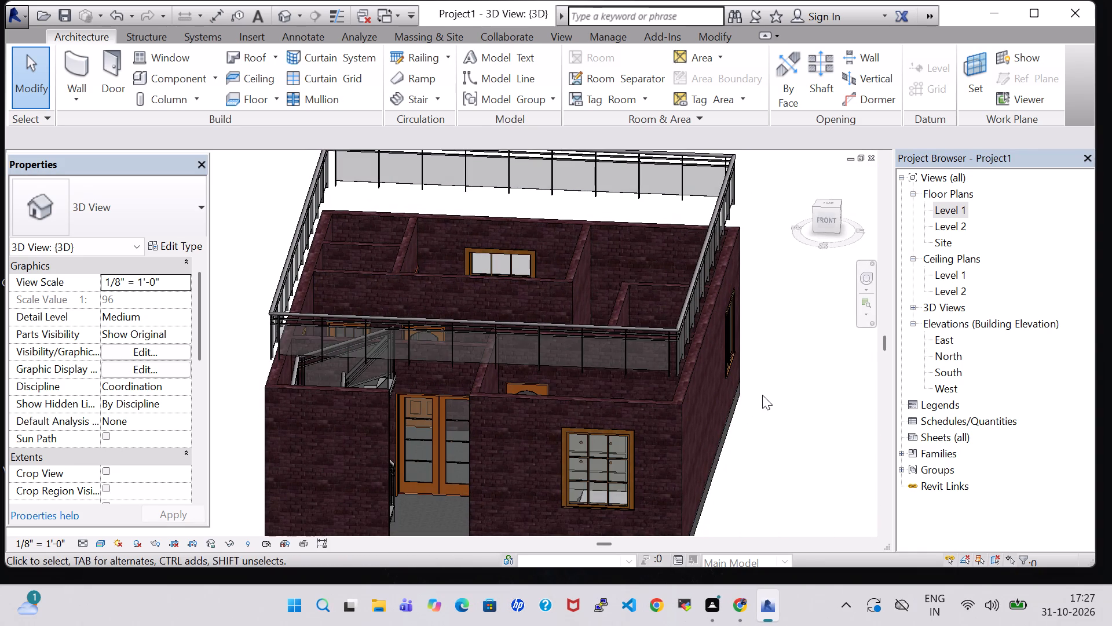
shift+middle_drag(762, 395, 776, 359)
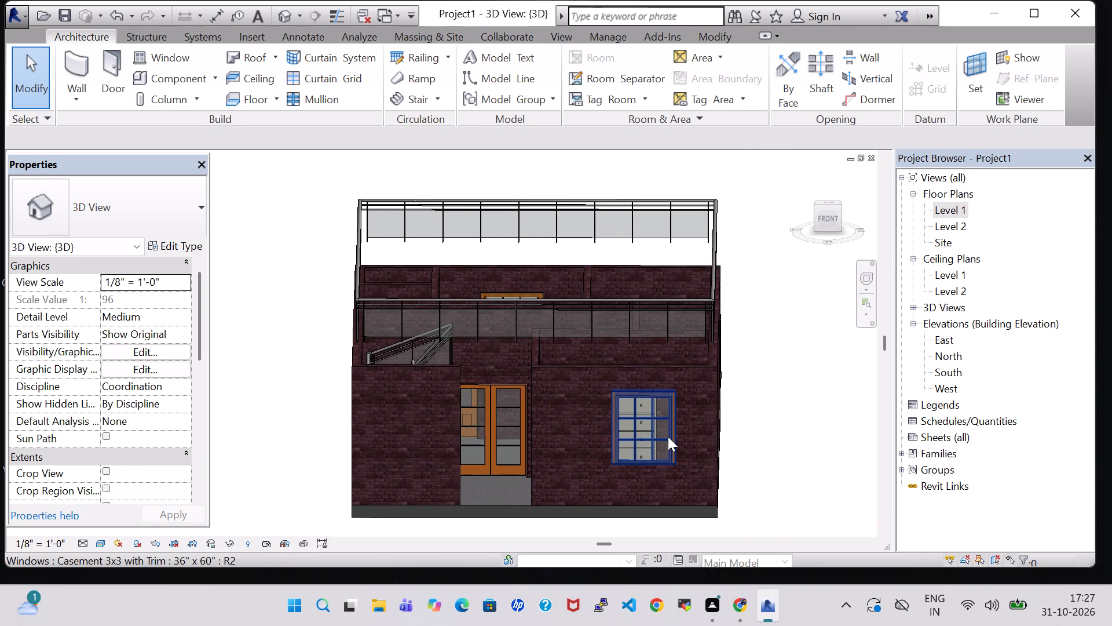
click(668, 436)
click(796, 396)
shift+middle_drag(796, 396, 741, 409)
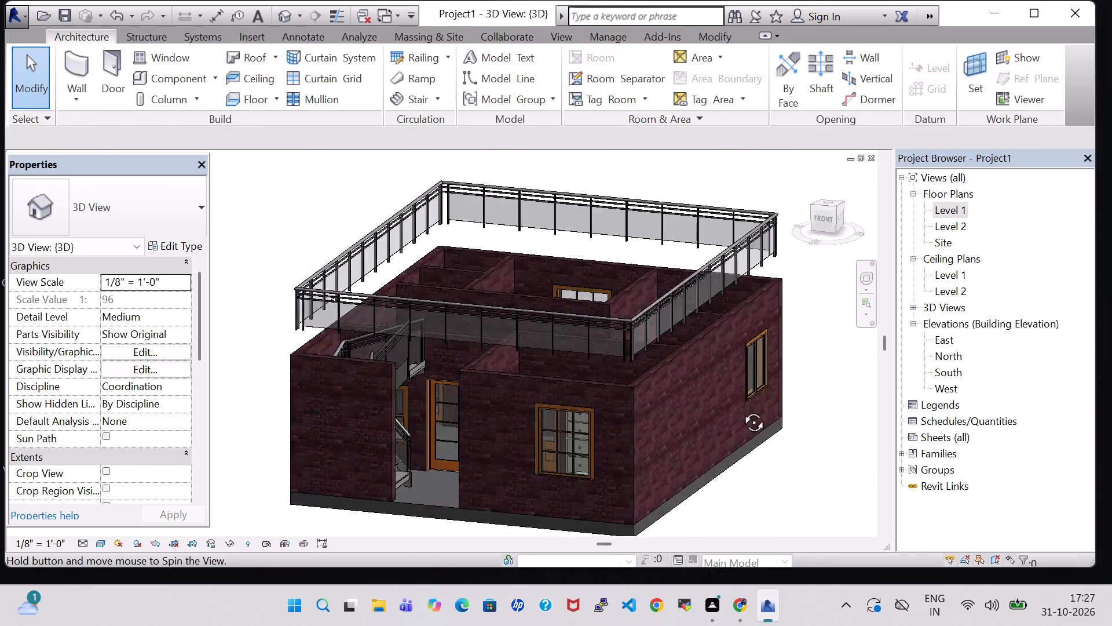
shift+middle_drag(741, 409, 640, 425)
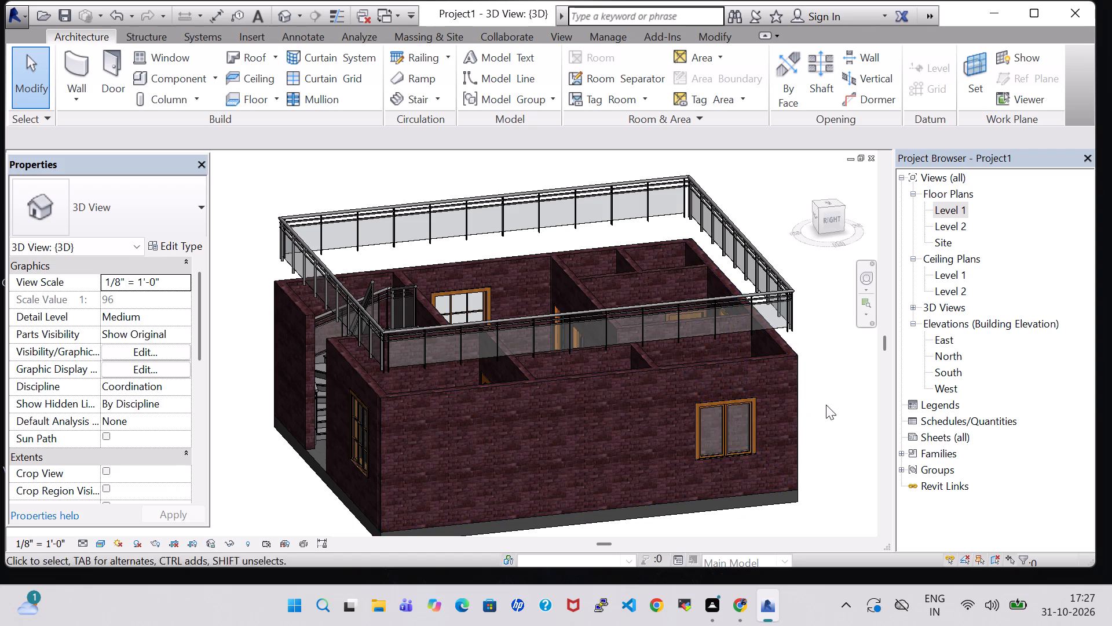
middle_drag(826, 405, 312, 430)
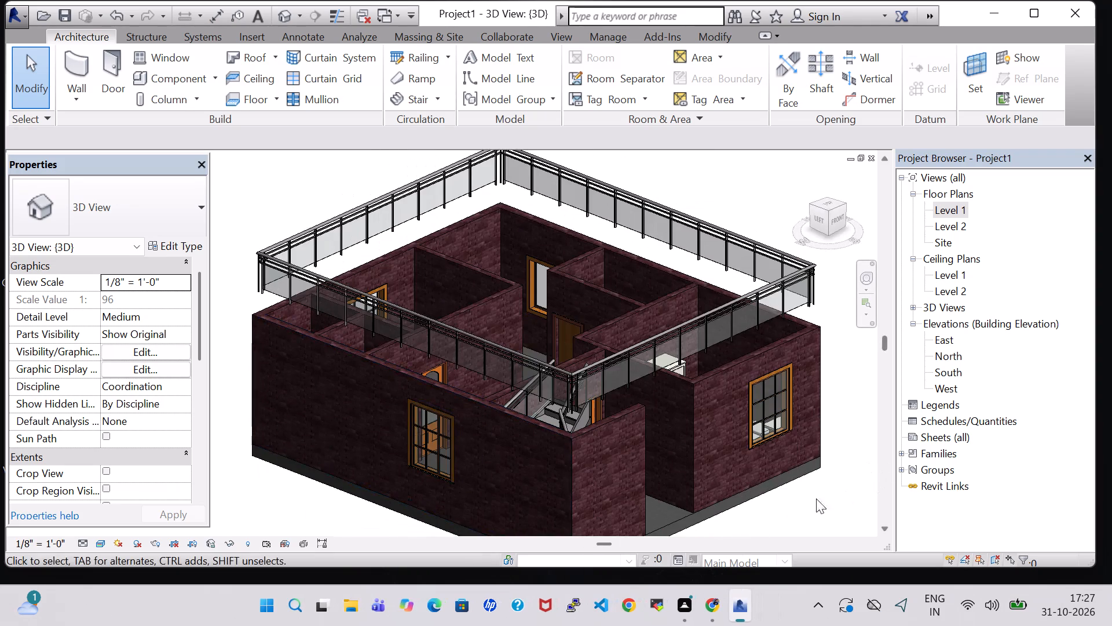
shift+middle_drag(806, 503, 709, 481)
shift+middle_drag(800, 341, 763, 474)
middle_drag(795, 360, 795, 372)
scroll(795, 372, down, 1)
shift+middle_drag(795, 373, 809, 473)
middle_click(800, 460)
middle_drag(800, 460, 770, 382)
middle_click(606, 333)
shift+middle_drag(611, 336, 661, 464)
middle_click(593, 271)
shift+middle_drag(667, 381, 597, 364)
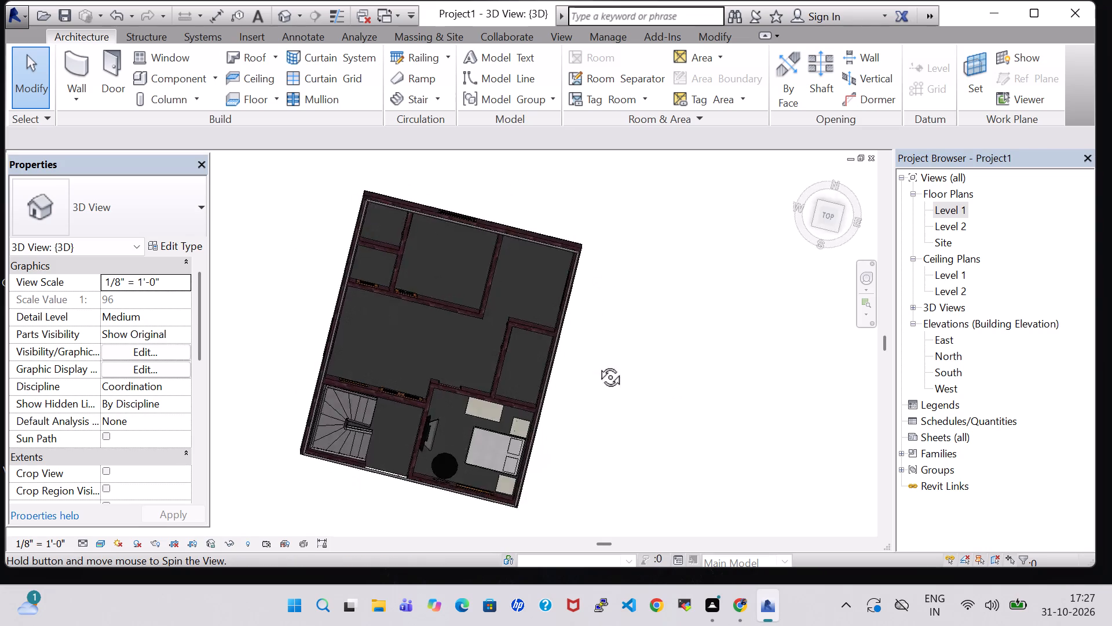
shift+middle_drag(597, 364, 621, 304)
middle_drag(613, 334, 688, 336)
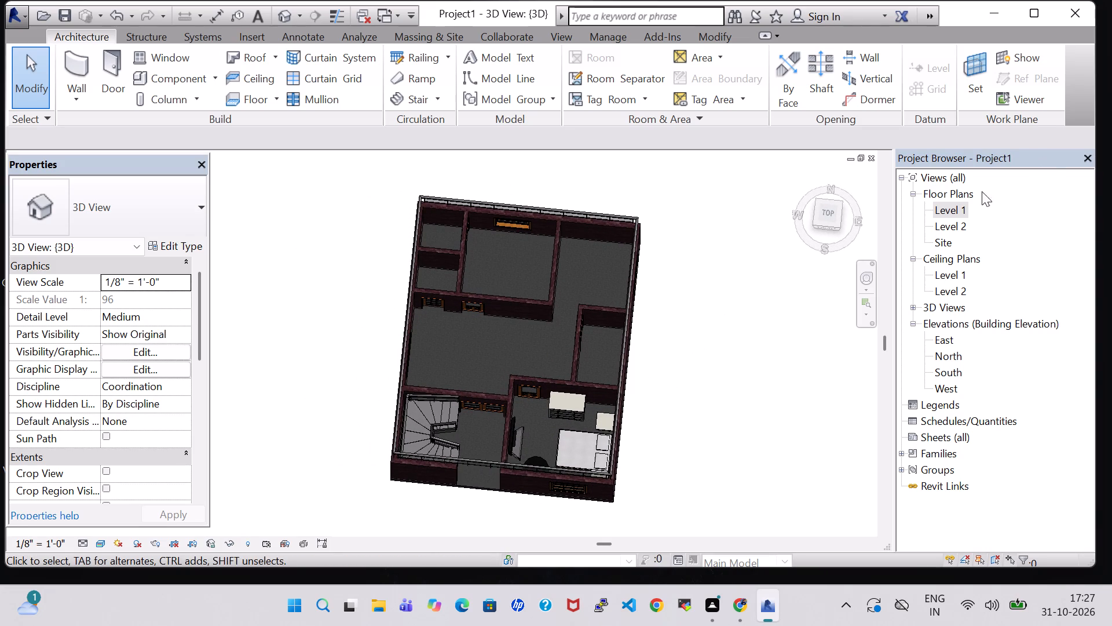
On the Level 1 plan, load the Transom with Trim window family from the US Imperial Windows library.
double_click(968, 207)
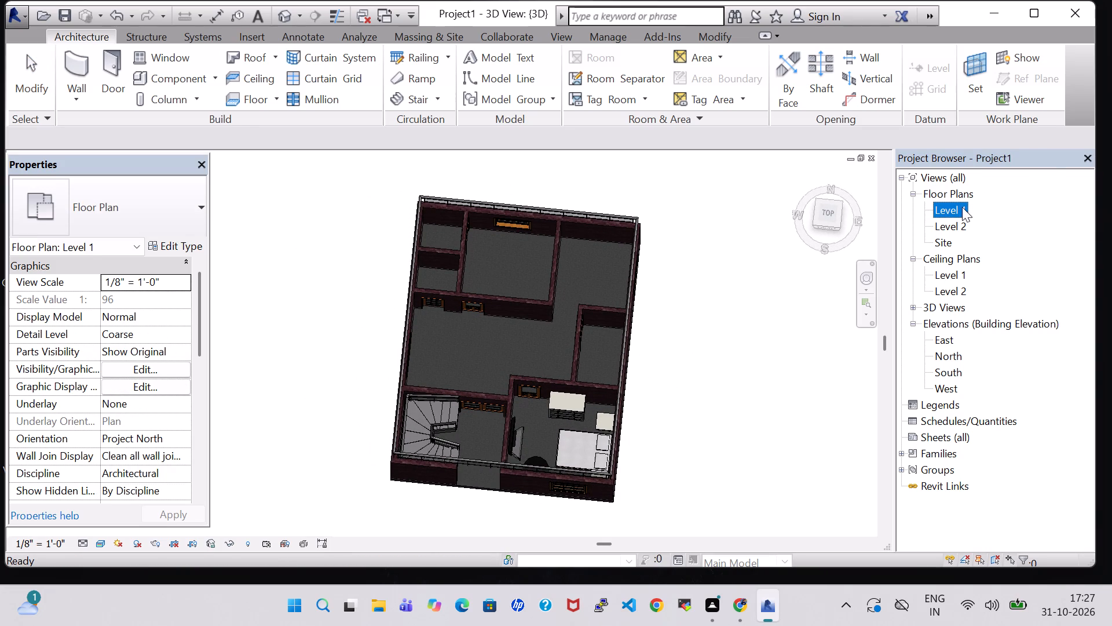
triple_click(946, 208)
scroll(585, 263, down, 2)
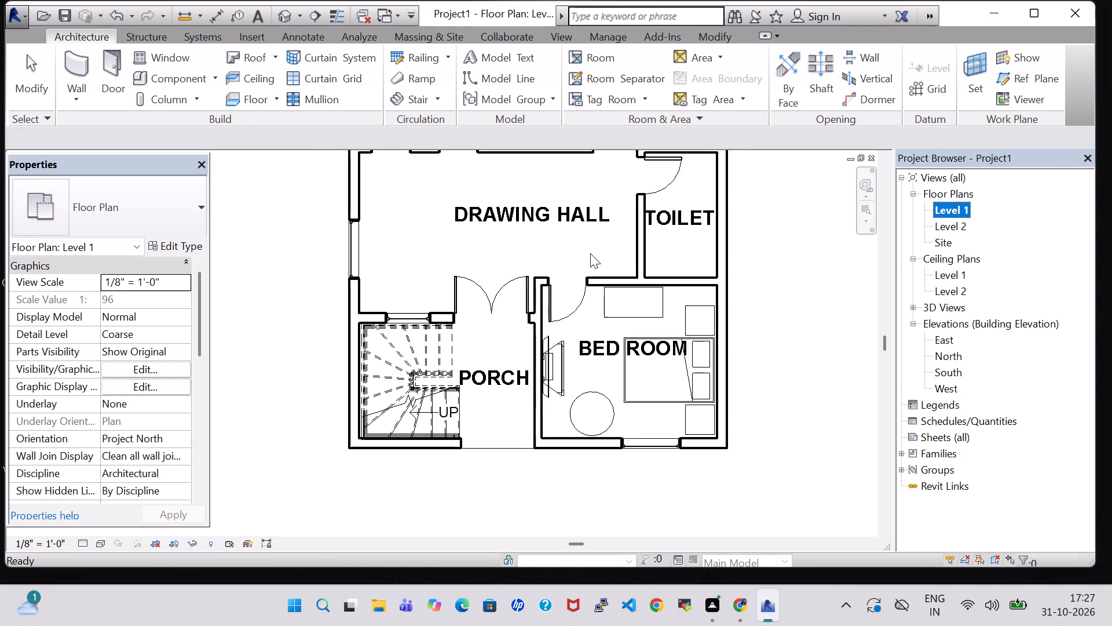
scroll(590, 253, down, 1)
middle_drag(780, 286, 735, 411)
middle_drag(765, 232, 755, 343)
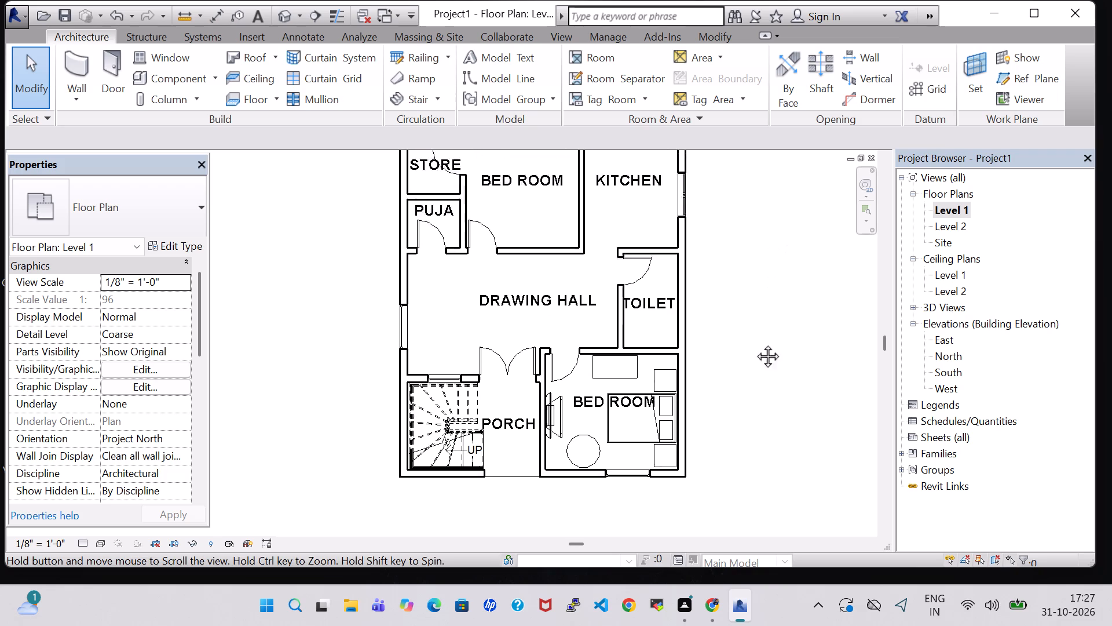
middle_drag(755, 343, 752, 376)
middle_drag(752, 367, 750, 326)
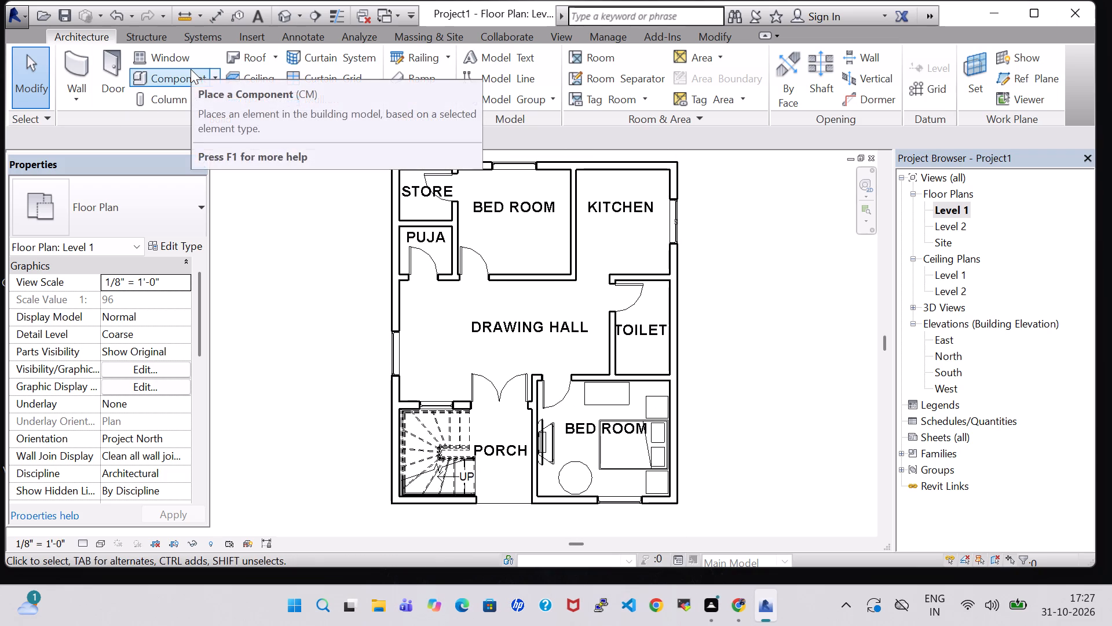
click(158, 59)
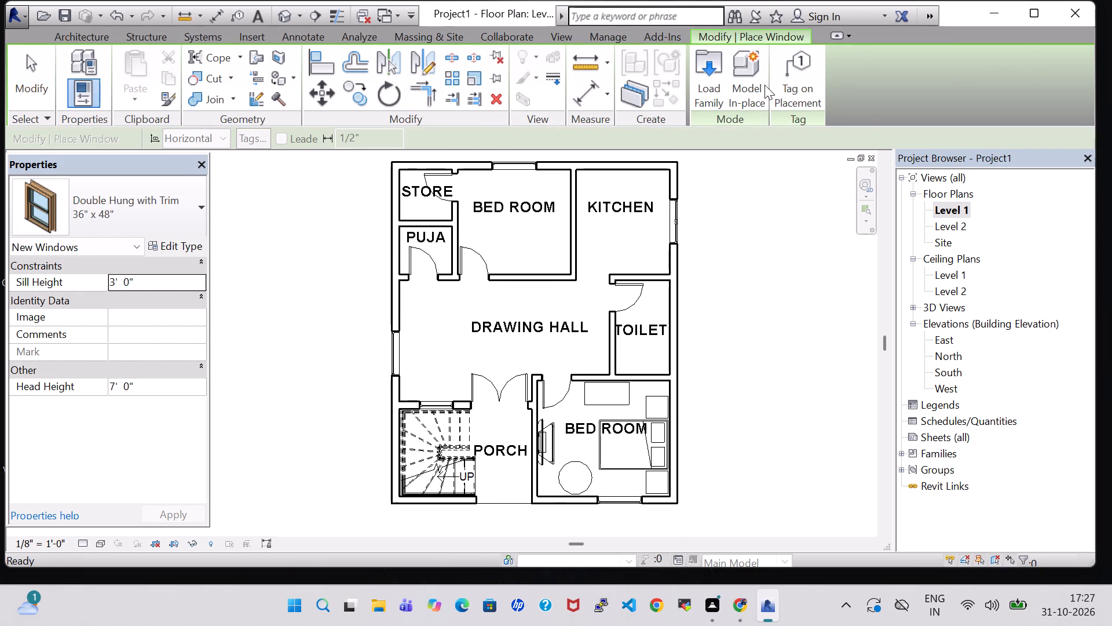
click(708, 78)
scroll(635, 247, down, 8)
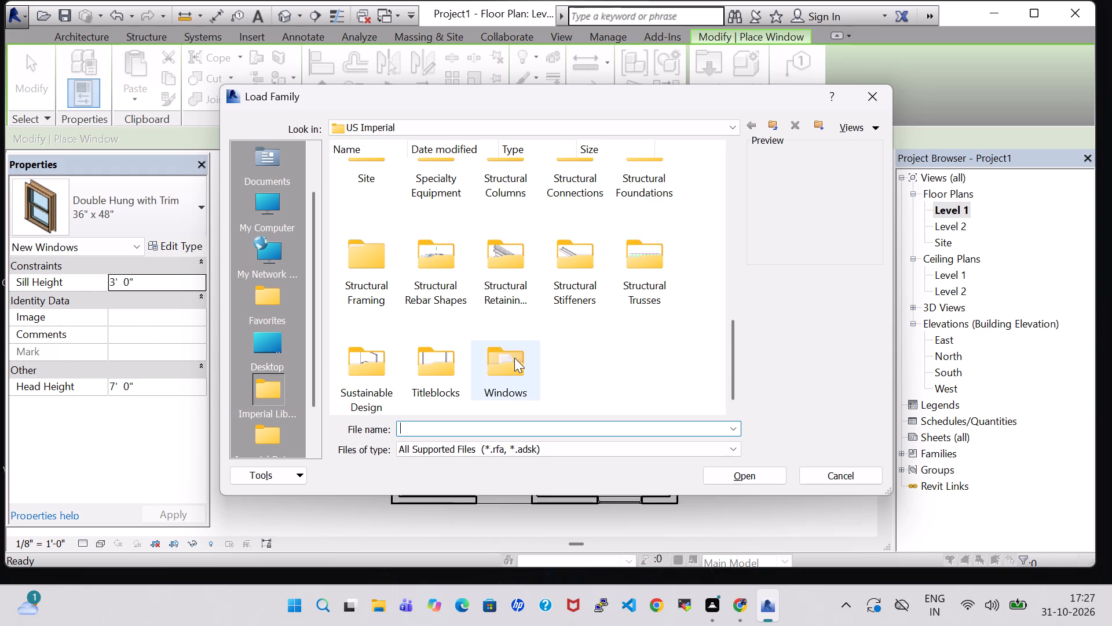
double_click(514, 358)
scroll(583, 257, down, 4)
click(572, 249)
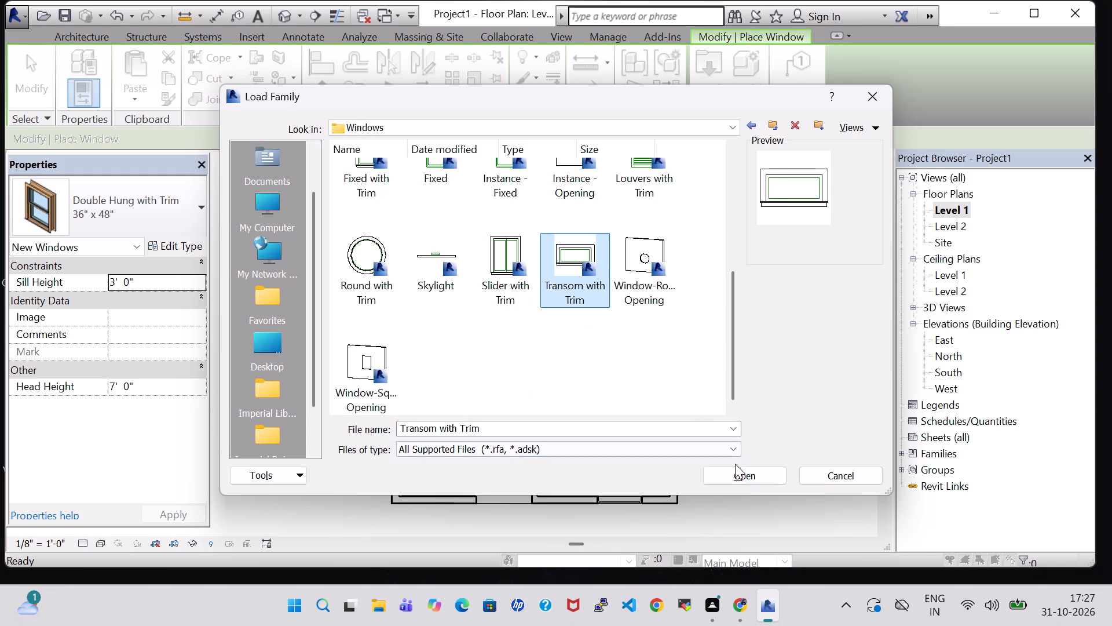
click(741, 468)
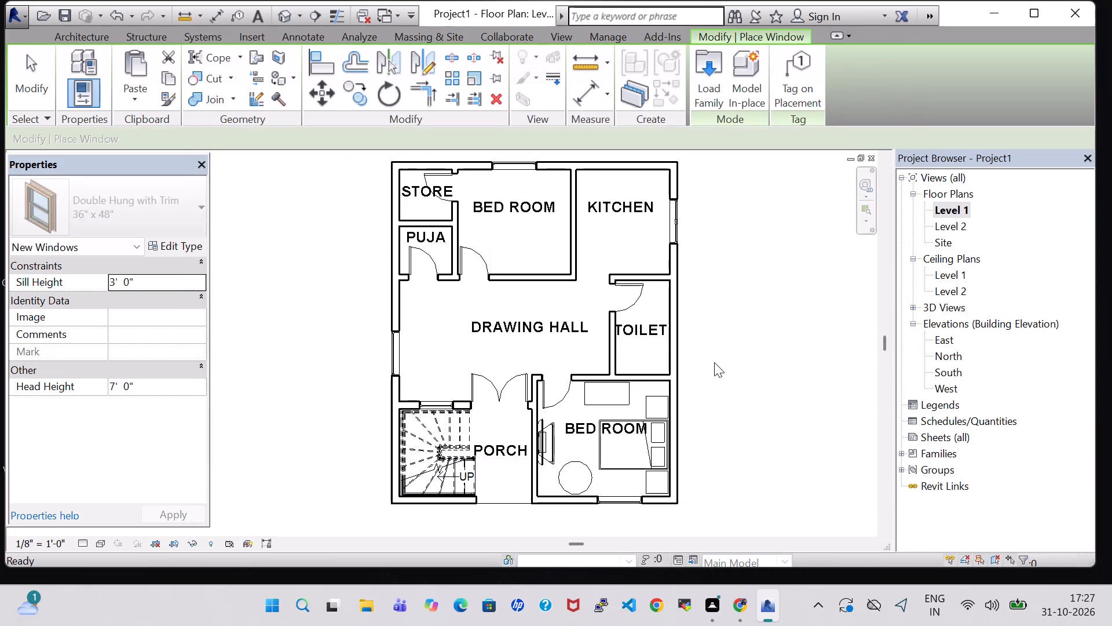
Place a 24" x 24" Transom with Trim window at 7'-1" sill height in the toilet's exterior wall, about 1'-7" from the bedroom partition.
scroll(707, 351, up, 5)
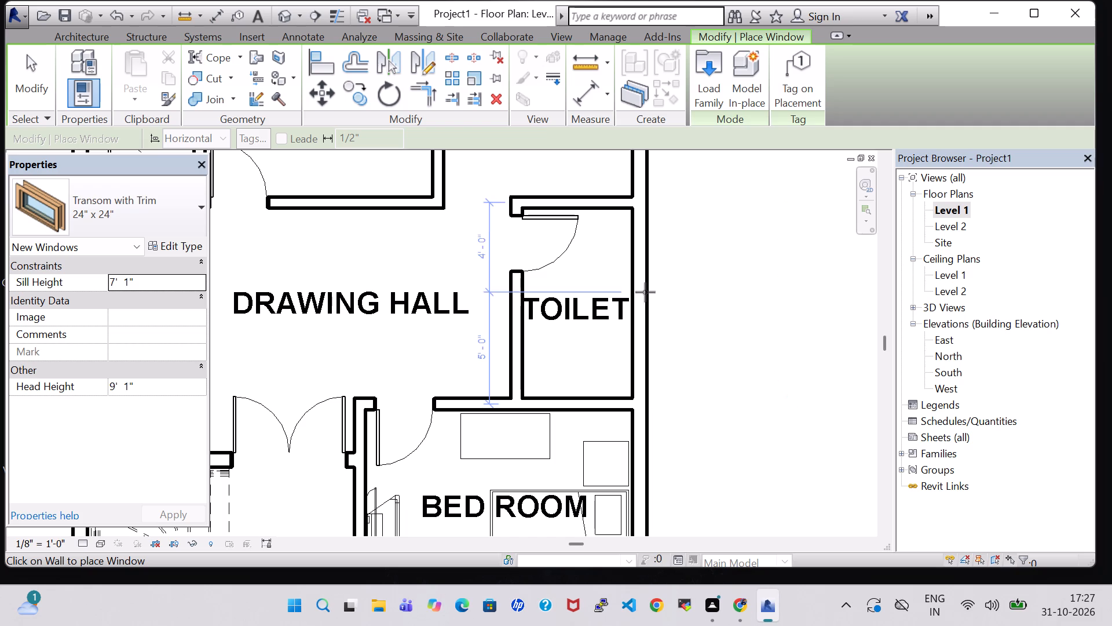
click(640, 369)
key(Escape)
key(Escape)
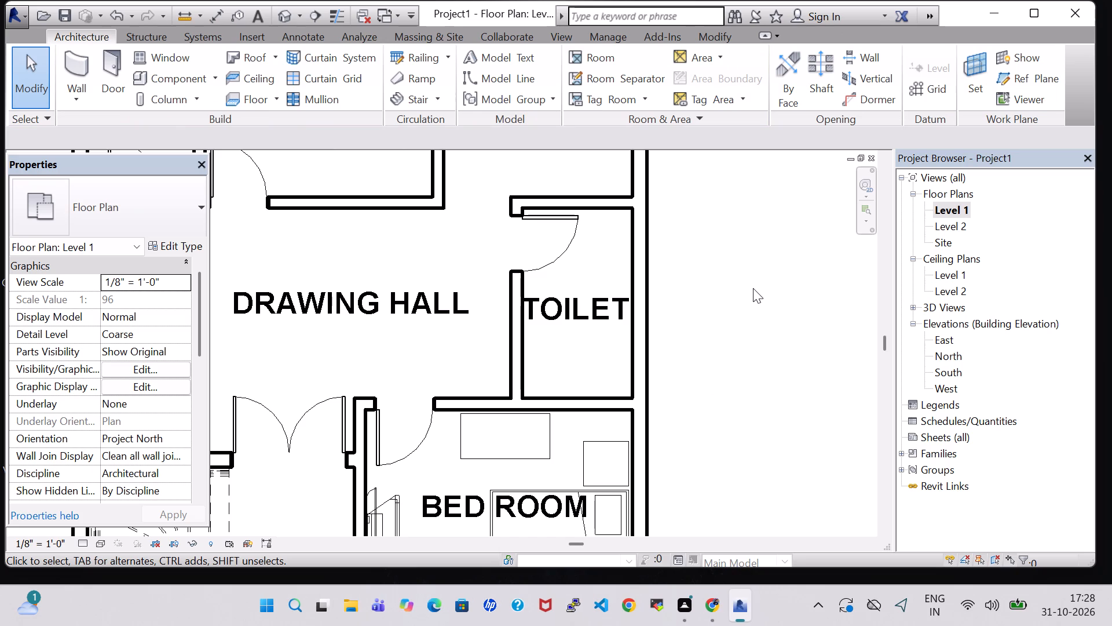
Load the Toilet-Domestic-3D family from the US Imperial library's Plumbing, Architectural, Fixtures, Water Closets folder.
scroll(753, 288, down, 5)
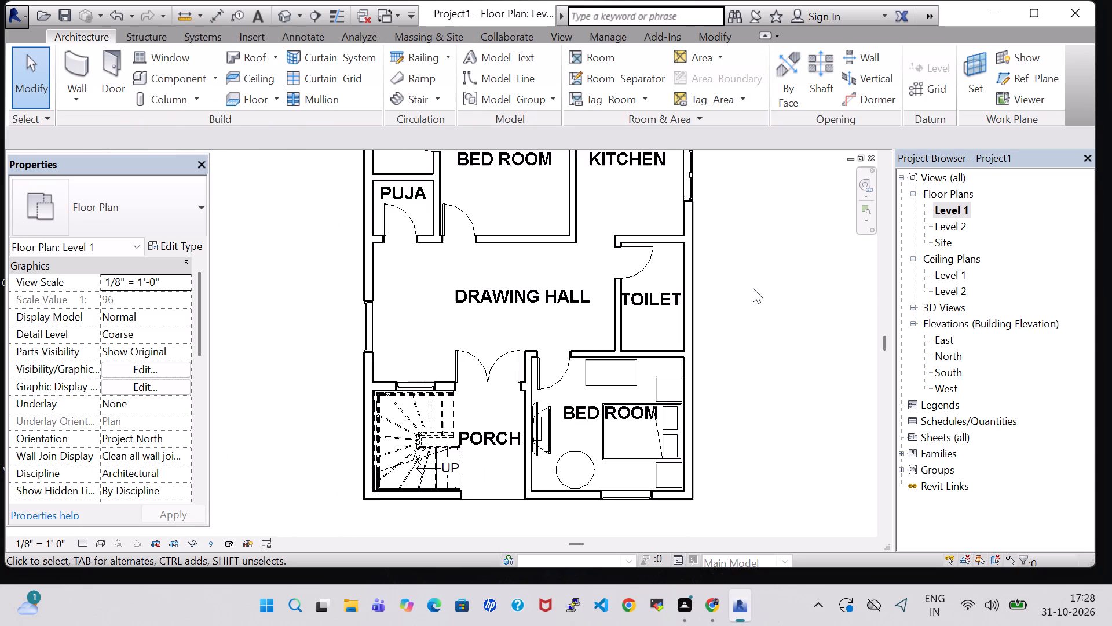
middle_drag(753, 288, 725, 295)
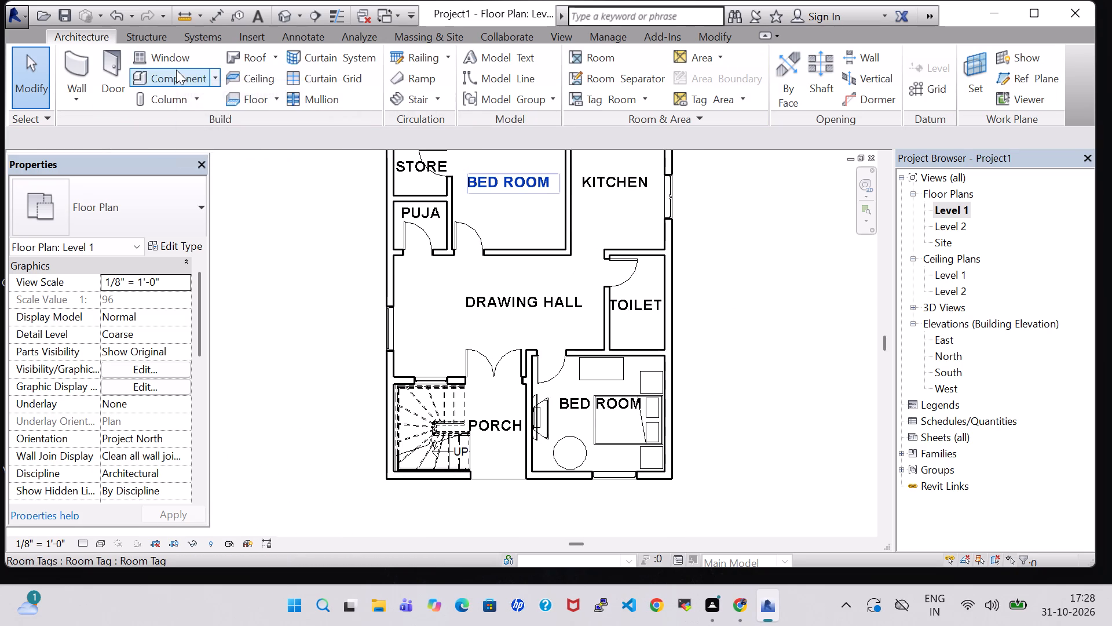
click(184, 74)
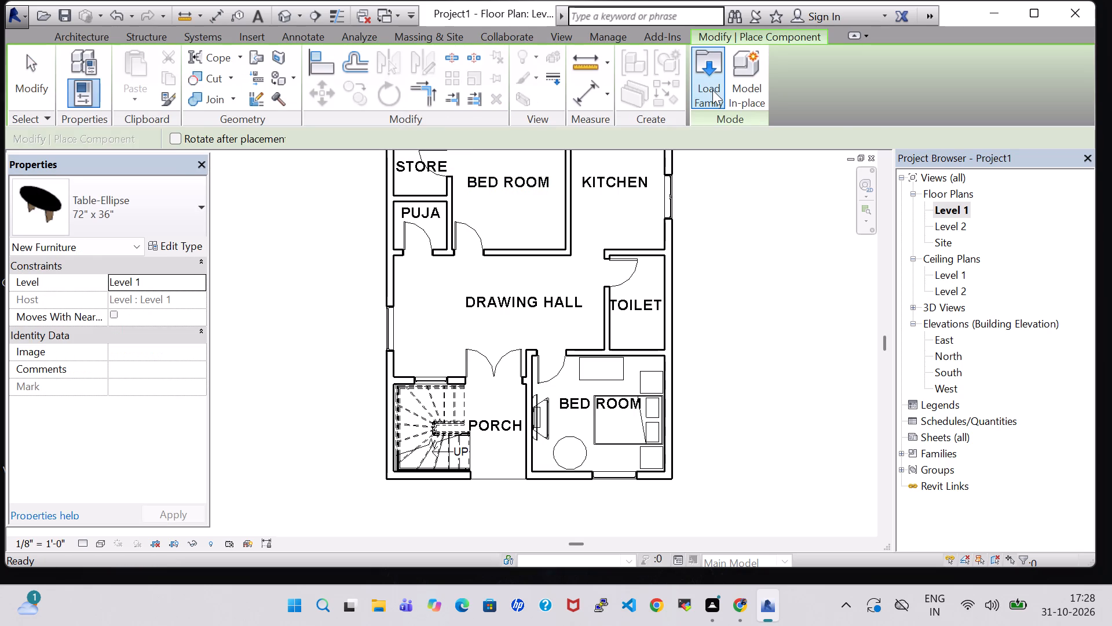
click(712, 90)
scroll(672, 285, down, 4)
scroll(532, 275, up, 1)
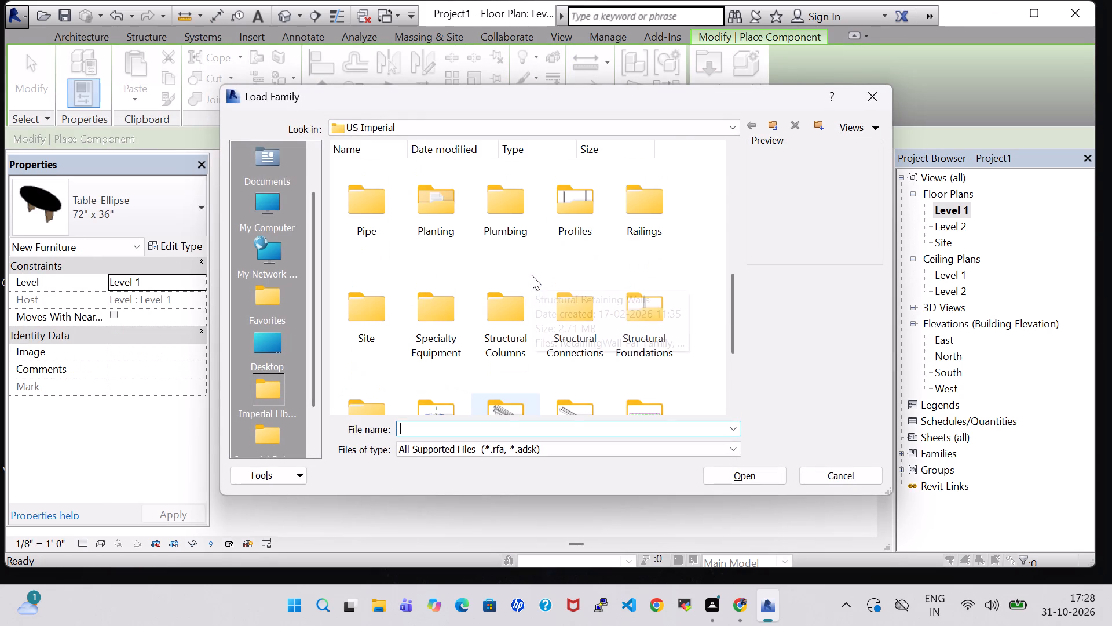
double_click(504, 187)
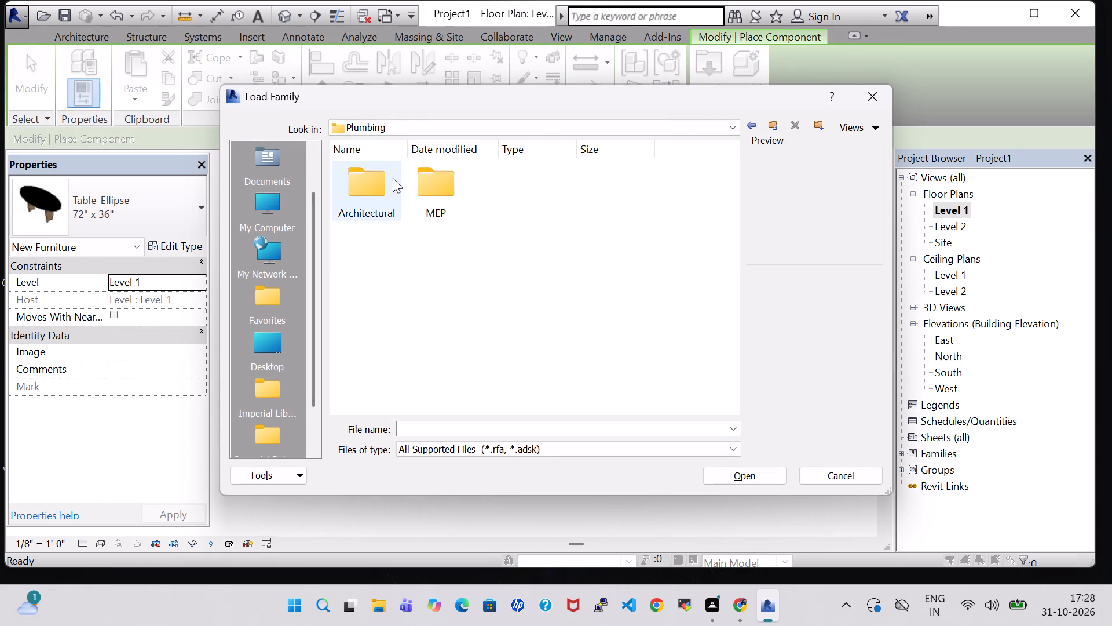
double_click(369, 187)
double_click(441, 180)
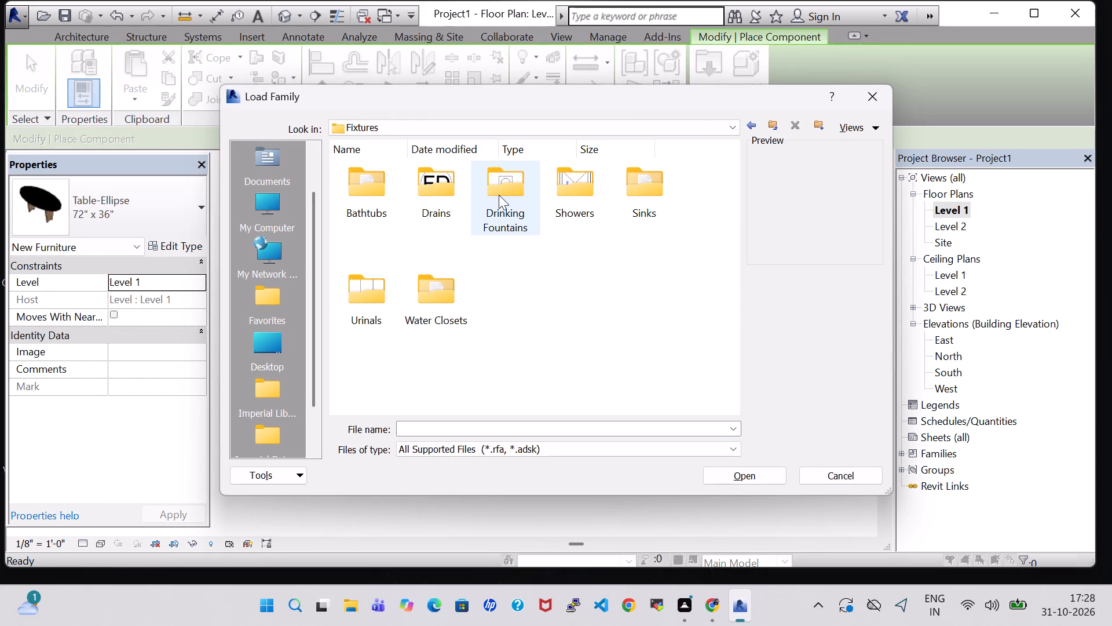
double_click(427, 305)
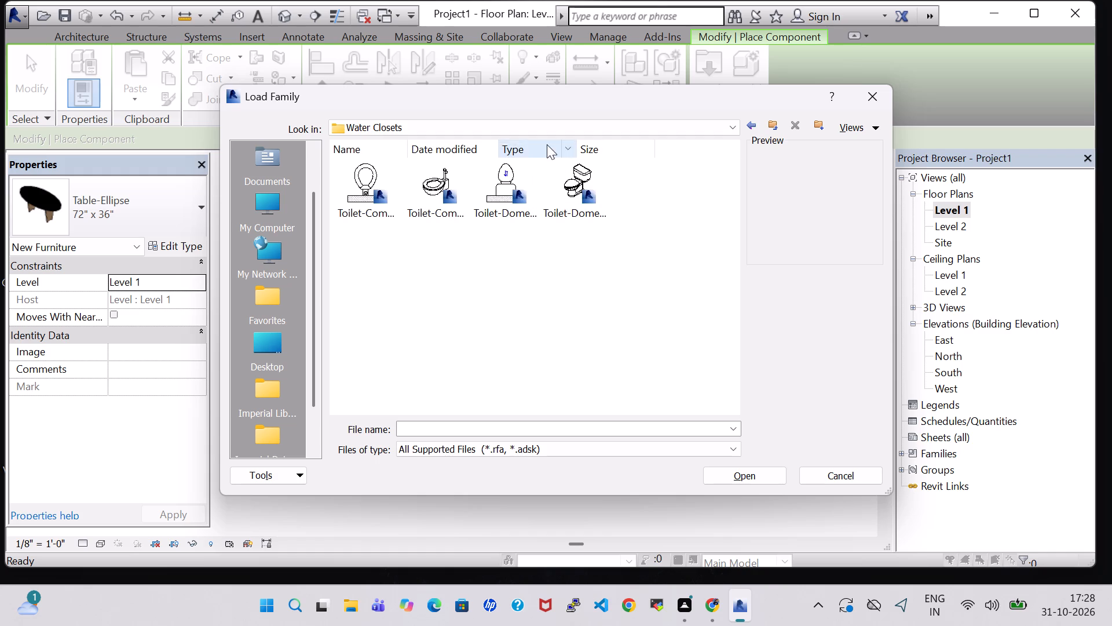
click(573, 196)
click(755, 483)
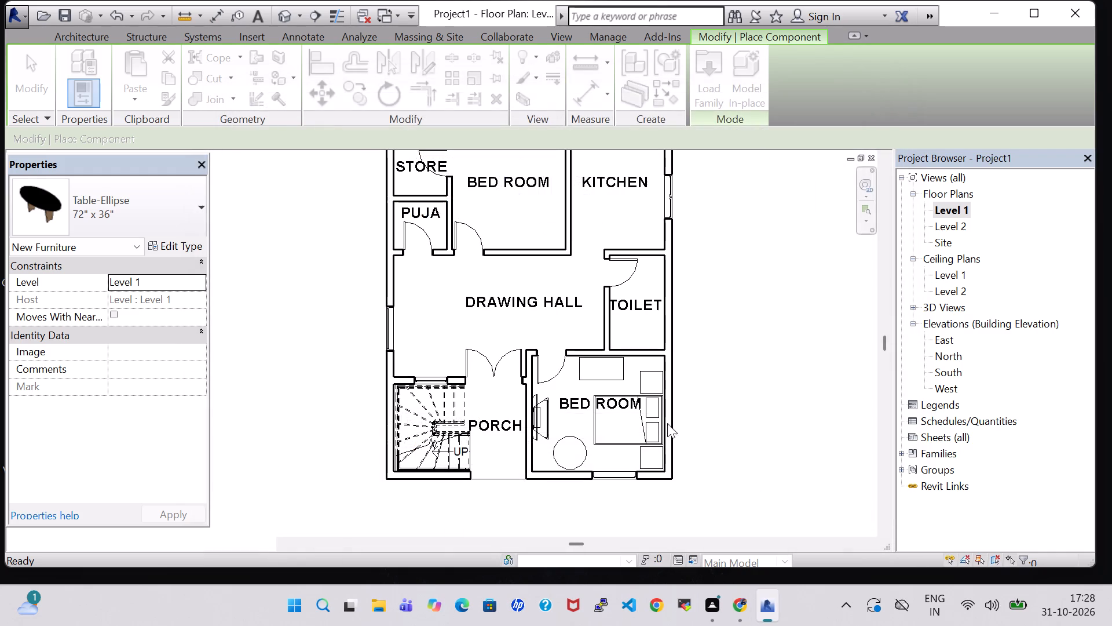
Place the Toilet-Domestic-3D fixture in the toilet with its back against the bedroom partition, centred about 1'-6" from the drawing hall wall.
scroll(613, 312, up, 6)
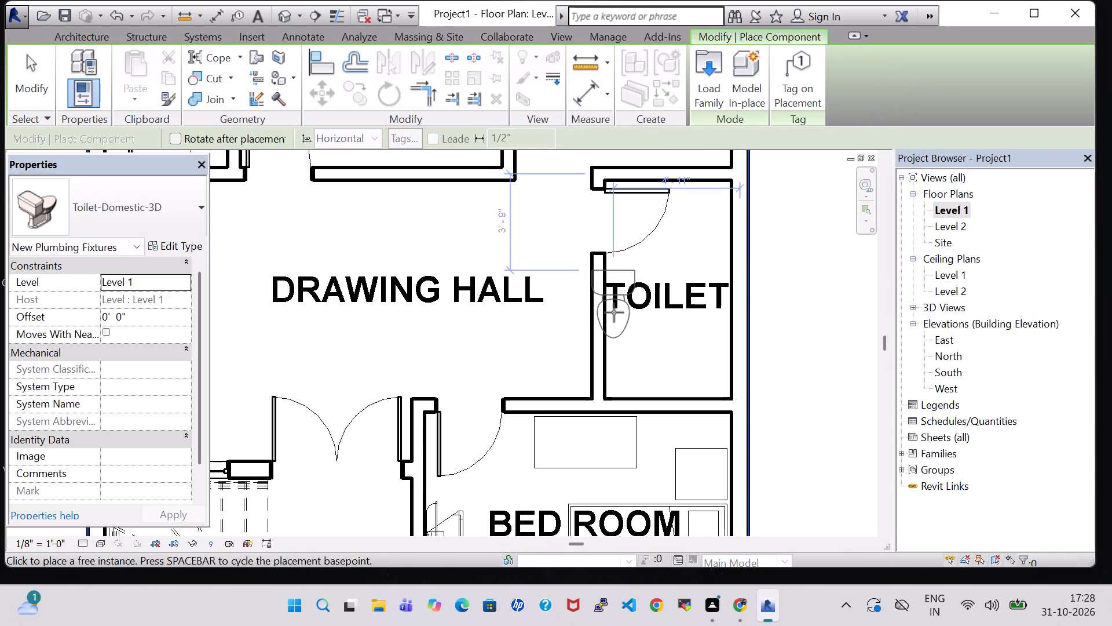
key(space)
key(space)
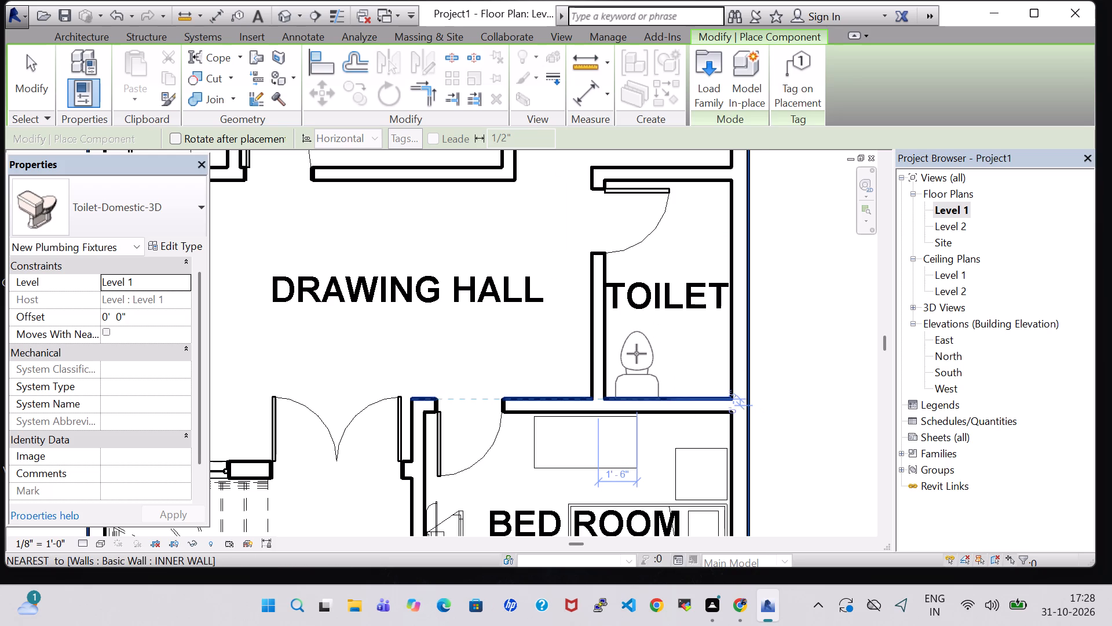
click(637, 354)
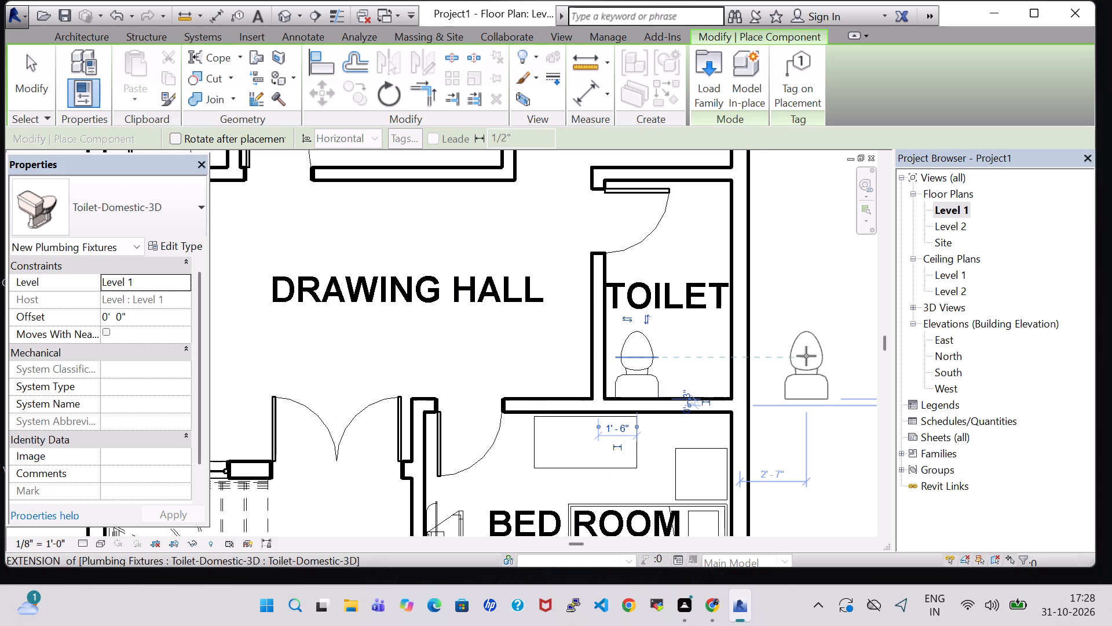
key(Escape)
key(Escape)
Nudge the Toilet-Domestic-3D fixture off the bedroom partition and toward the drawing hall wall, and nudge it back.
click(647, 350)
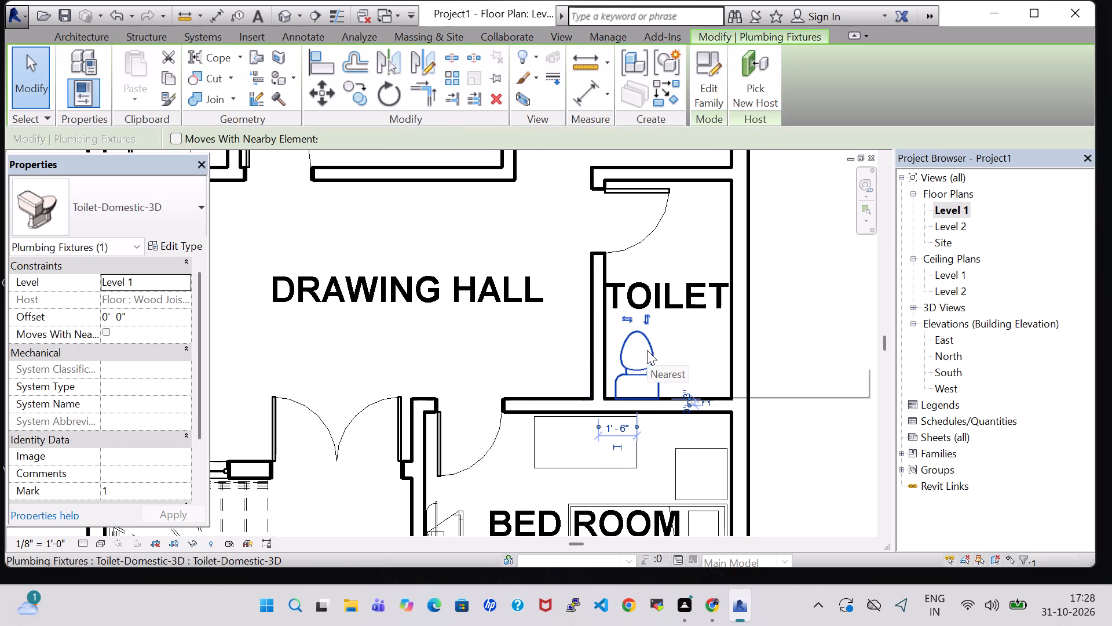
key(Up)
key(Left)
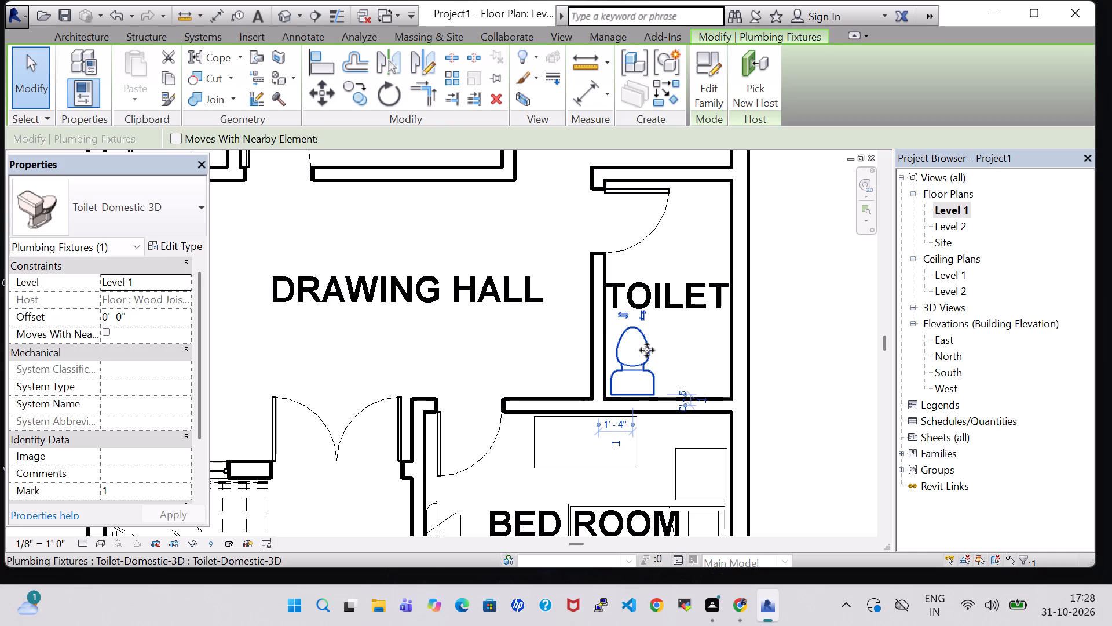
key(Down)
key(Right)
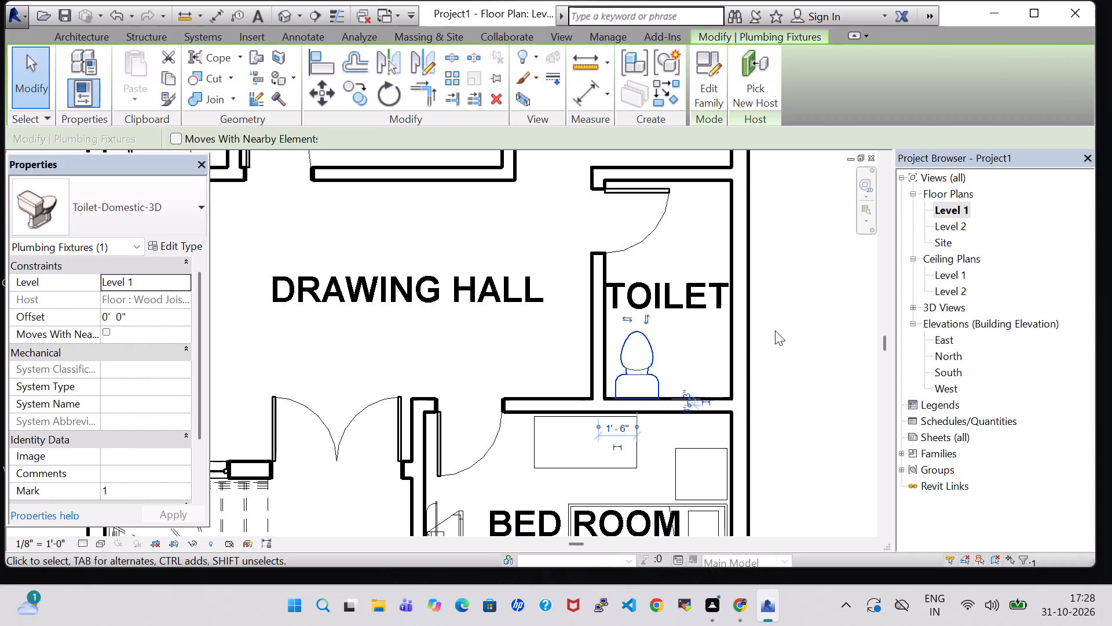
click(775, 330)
Load the Tub-Free Standing-3D family from the US Imperial library's Plumbing, Architectural, Fixtures, Bathtubs folder.
click(155, 71)
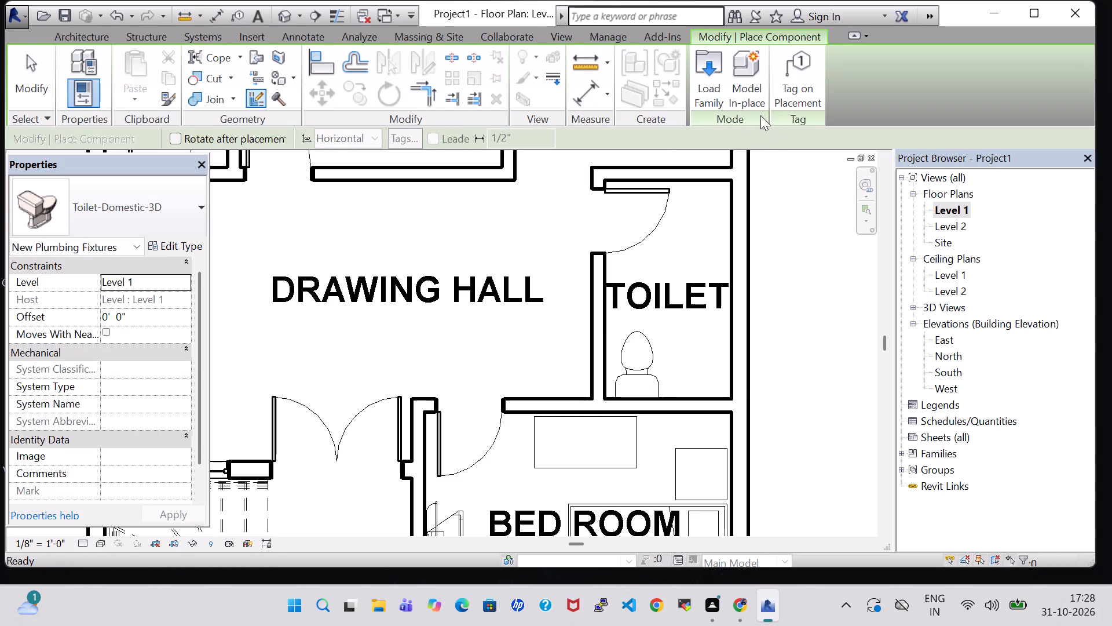
click(708, 87)
scroll(666, 289, down, 2)
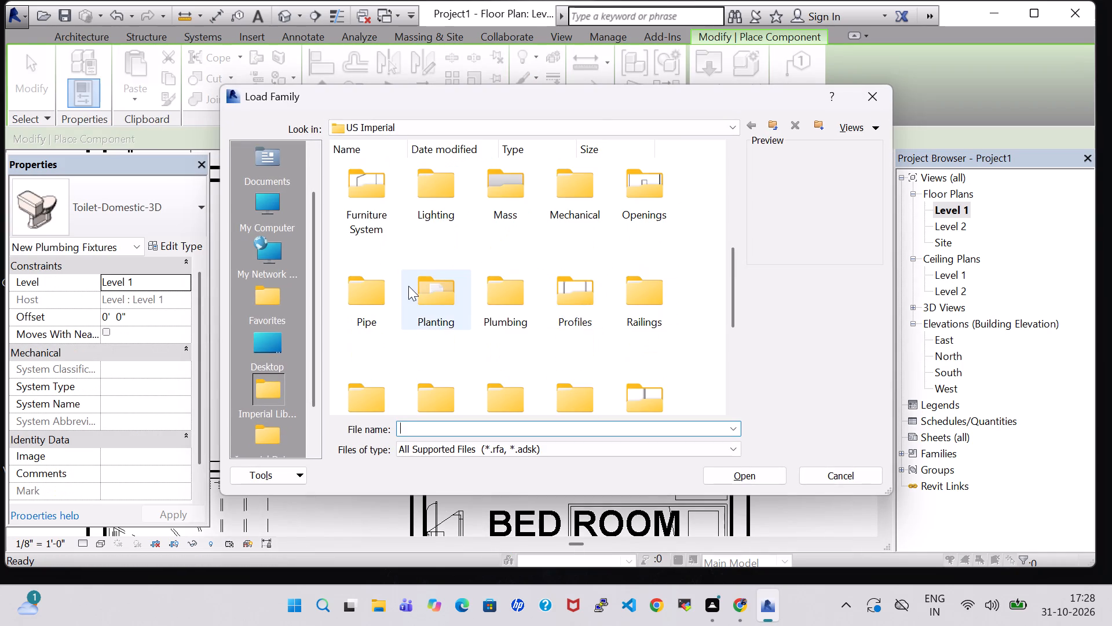
double_click(495, 309)
double_click(371, 169)
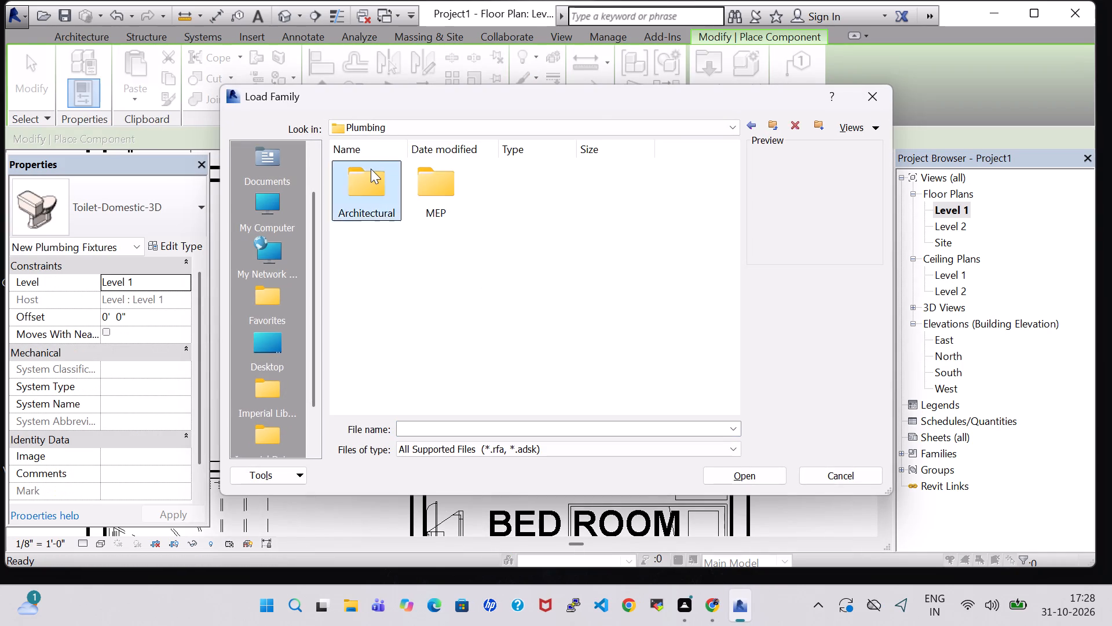
double_click(420, 181)
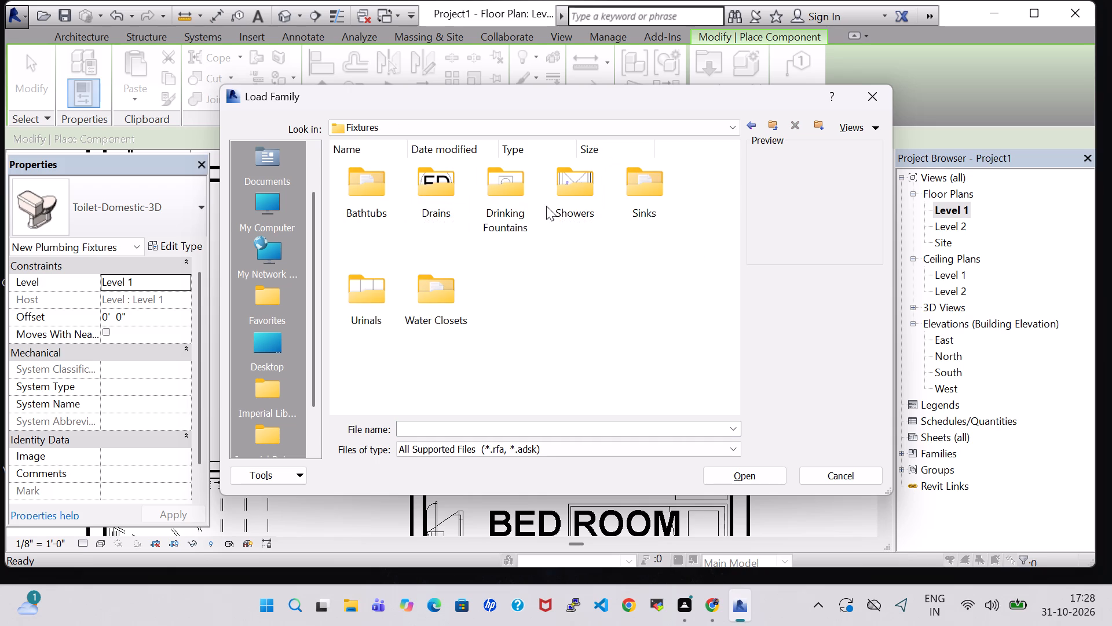
double_click(357, 198)
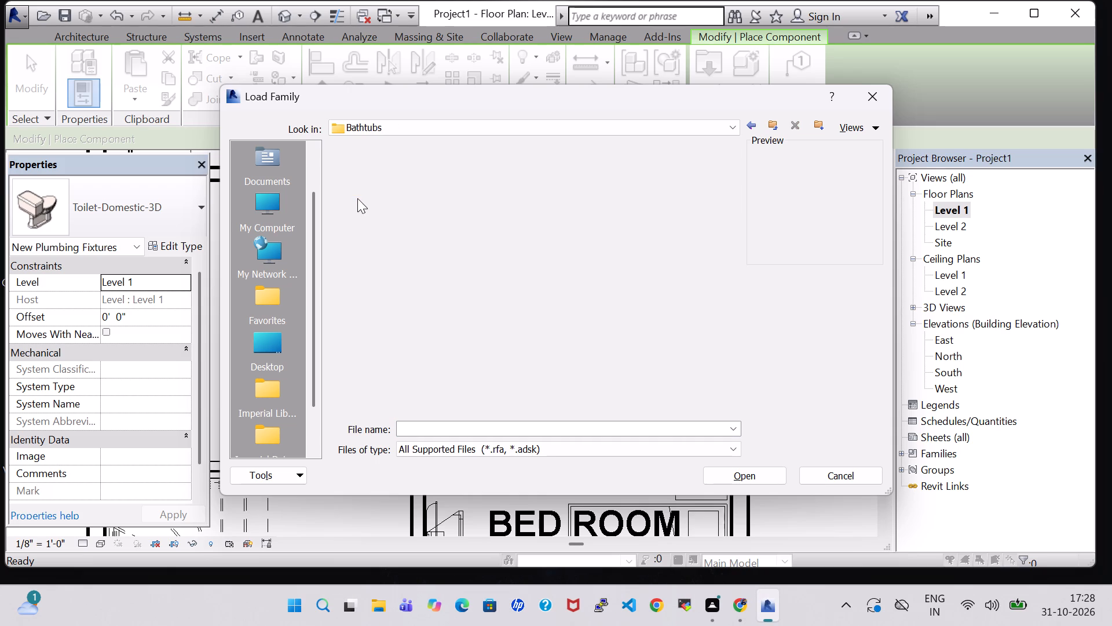
click(432, 201)
click(744, 475)
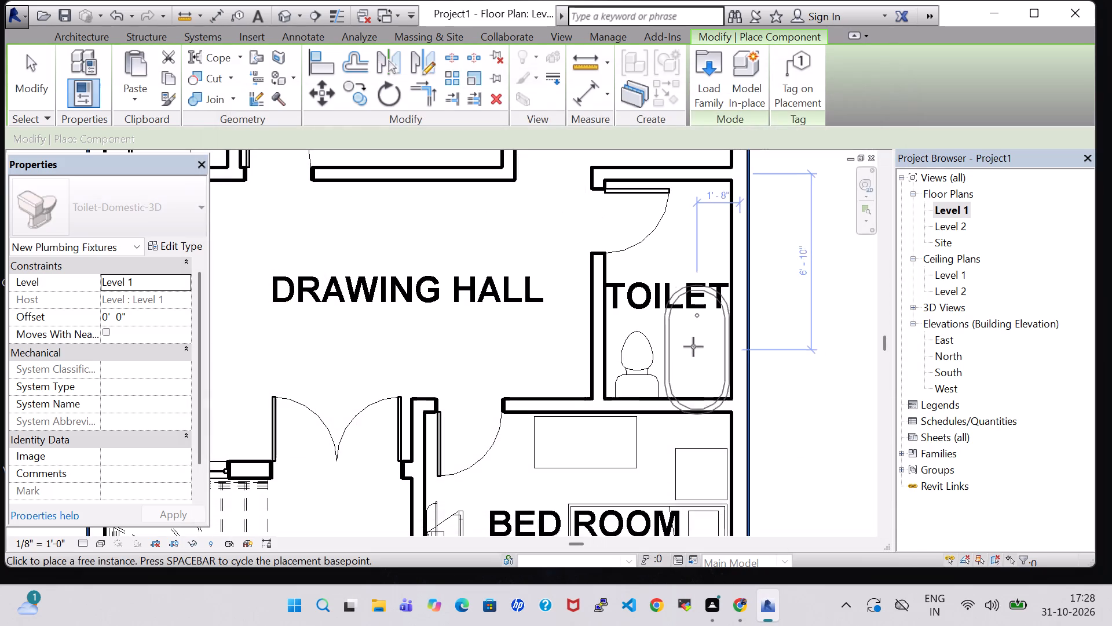
Place the 30" x 60" tub lengthwise along the toilet's exterior wall, drain toward the bedroom, centred about 3'-9" from the drawing hall wall.
key(space)
key(space)
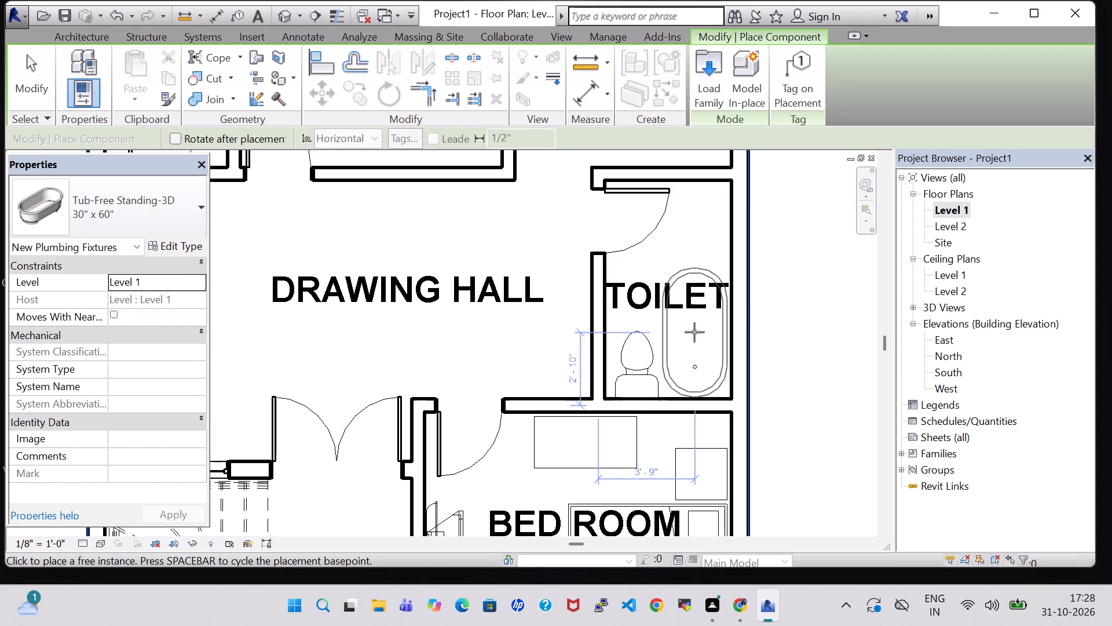
click(694, 332)
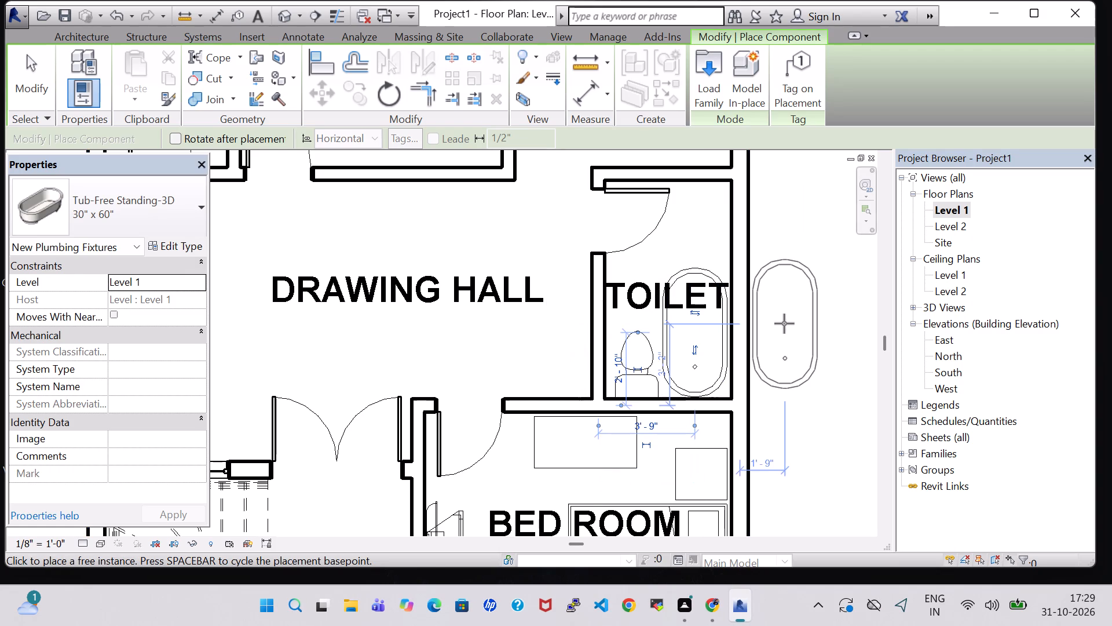
key(Escape)
key(Escape)
Load the Sink Vanity-Square family from the US Imperial library's Plumbing, Architectural, Fixtures, Sinks folder.
click(166, 77)
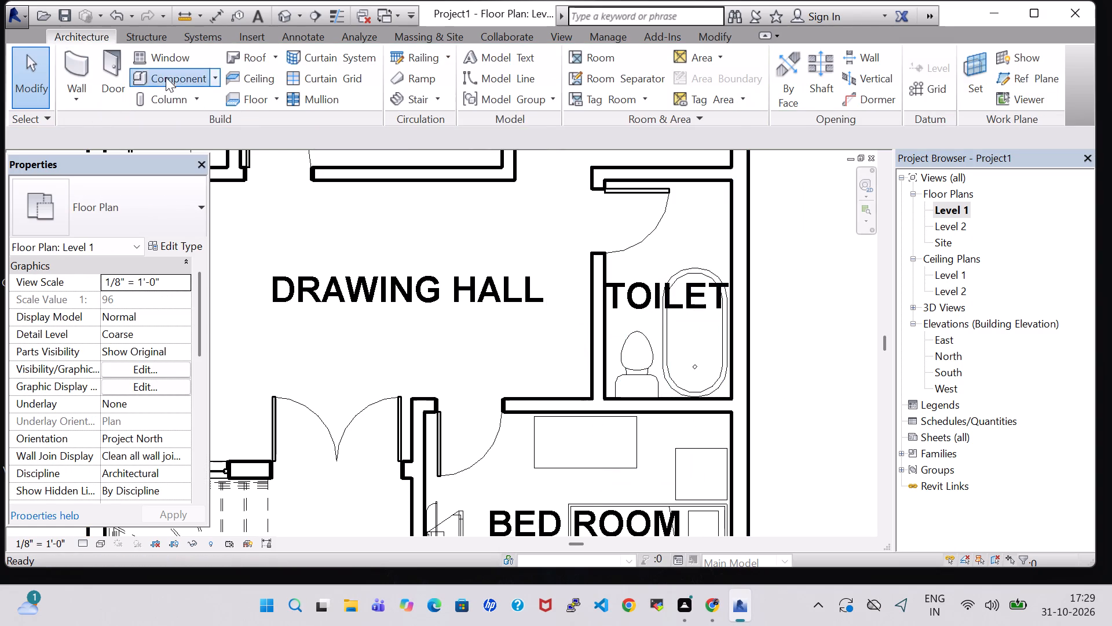
click(723, 84)
scroll(488, 212, down, 1)
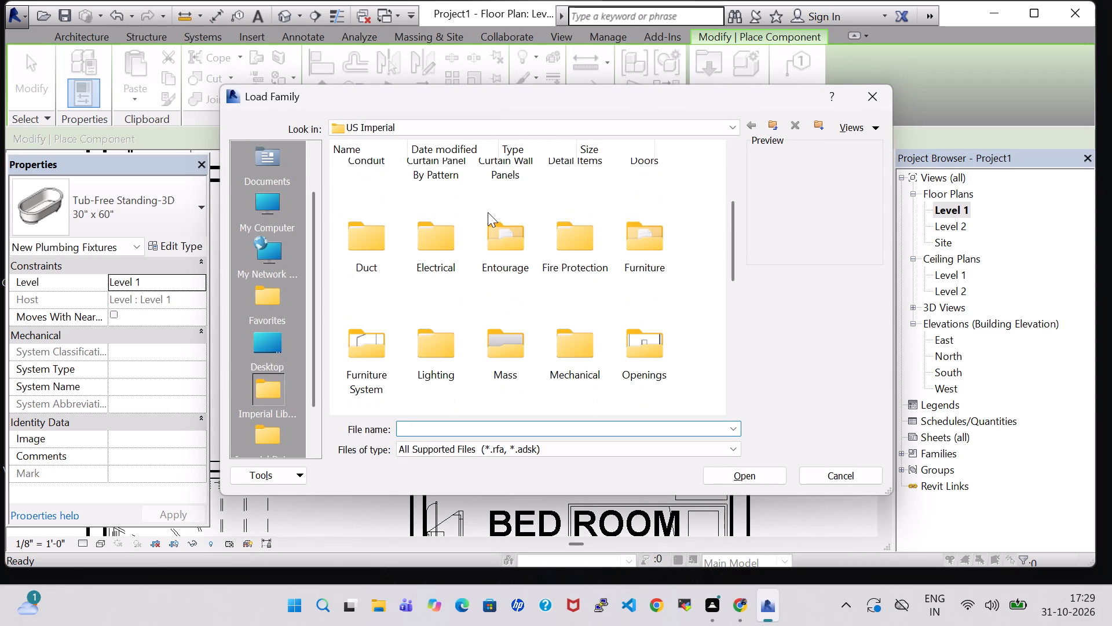
scroll(488, 212, down, 1)
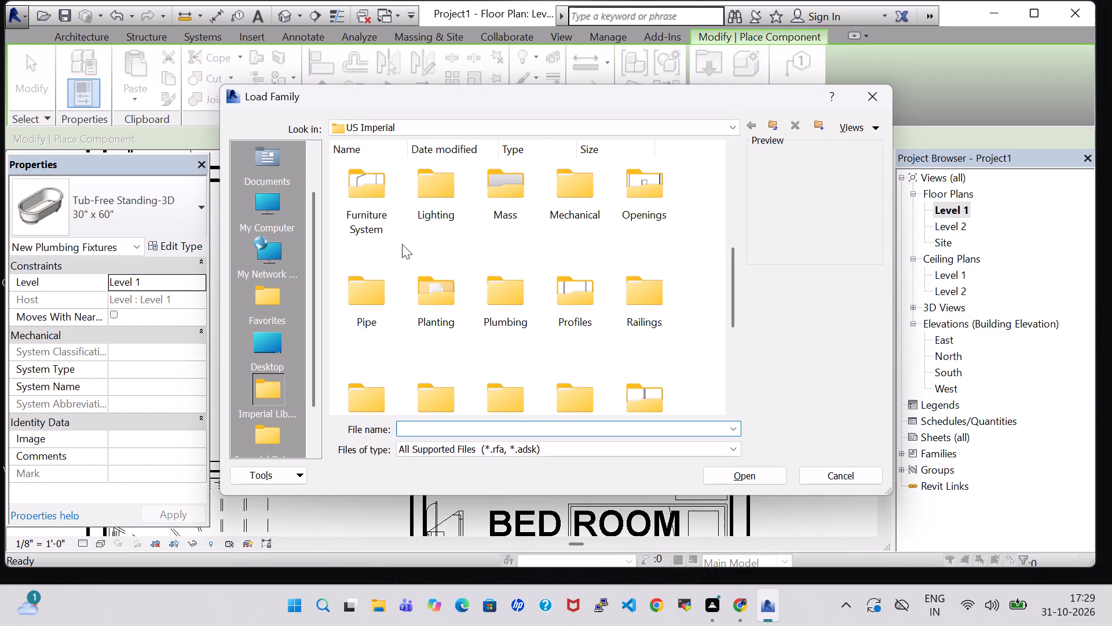
double_click(502, 289)
double_click(365, 185)
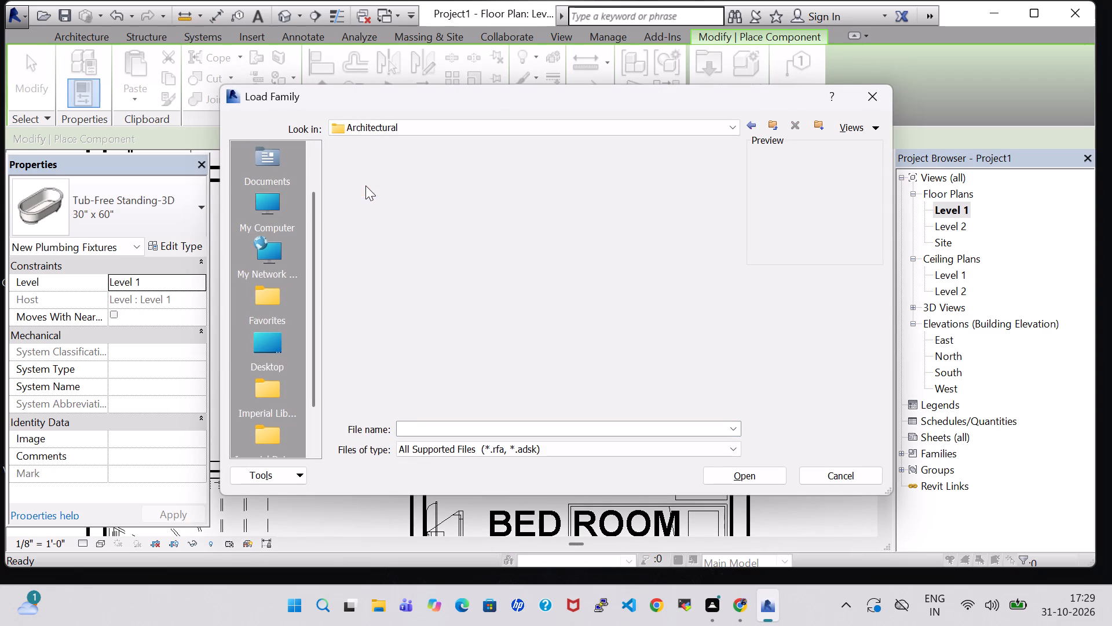
double_click(450, 197)
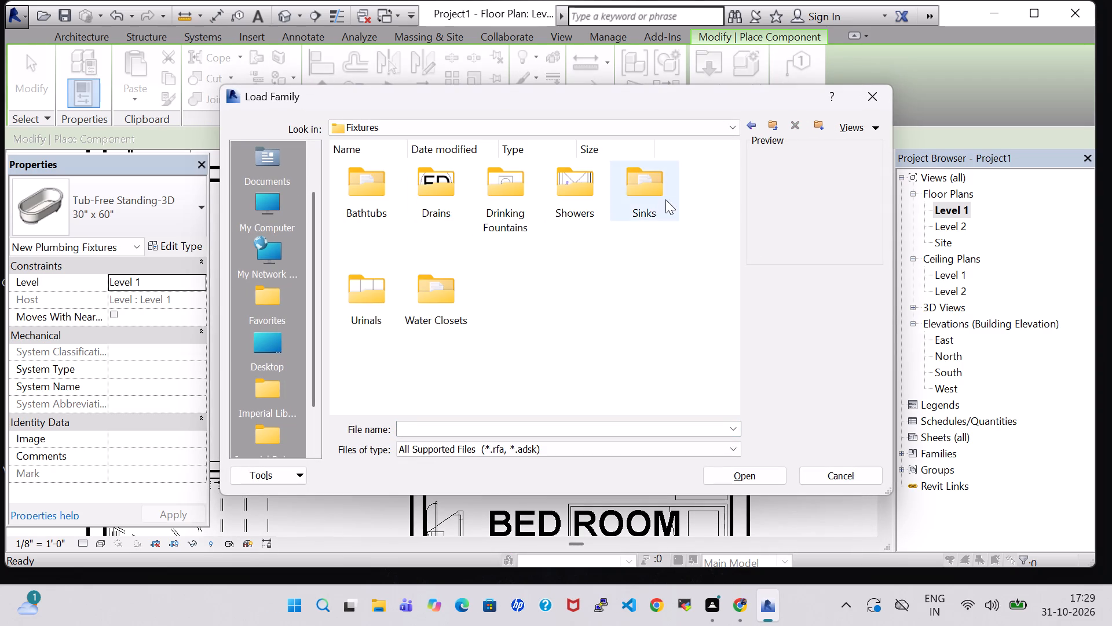
double_click(657, 198)
click(354, 283)
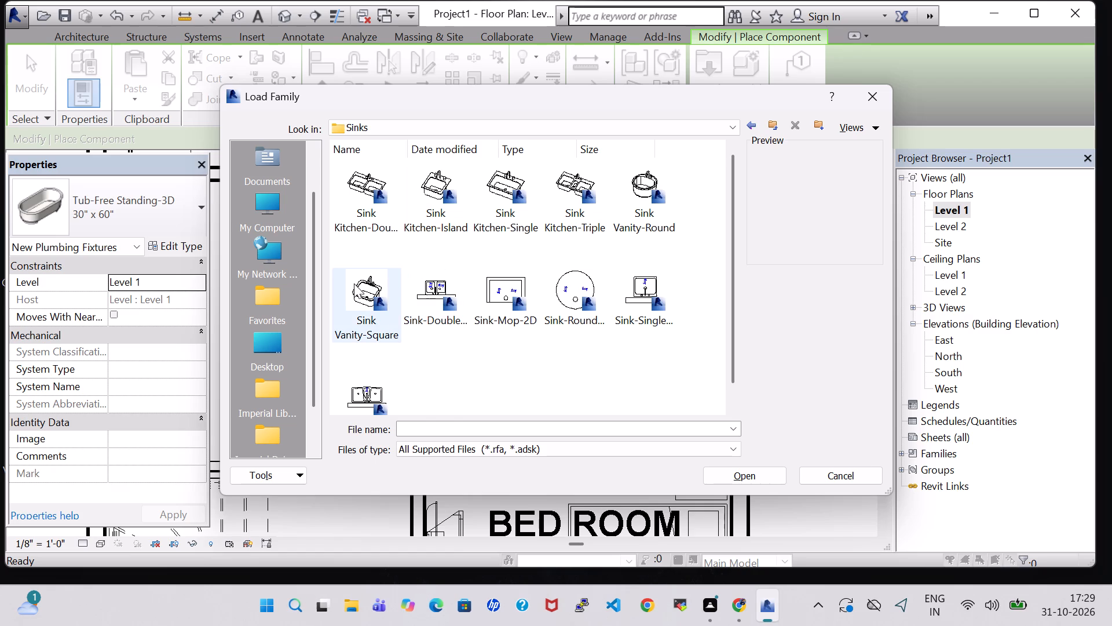
click(741, 471)
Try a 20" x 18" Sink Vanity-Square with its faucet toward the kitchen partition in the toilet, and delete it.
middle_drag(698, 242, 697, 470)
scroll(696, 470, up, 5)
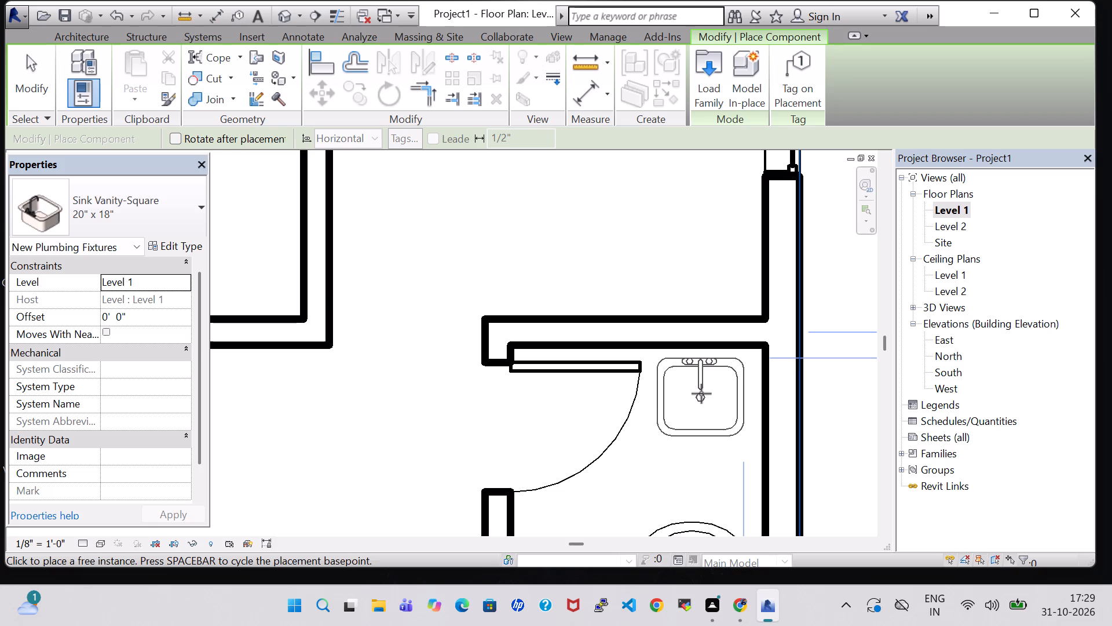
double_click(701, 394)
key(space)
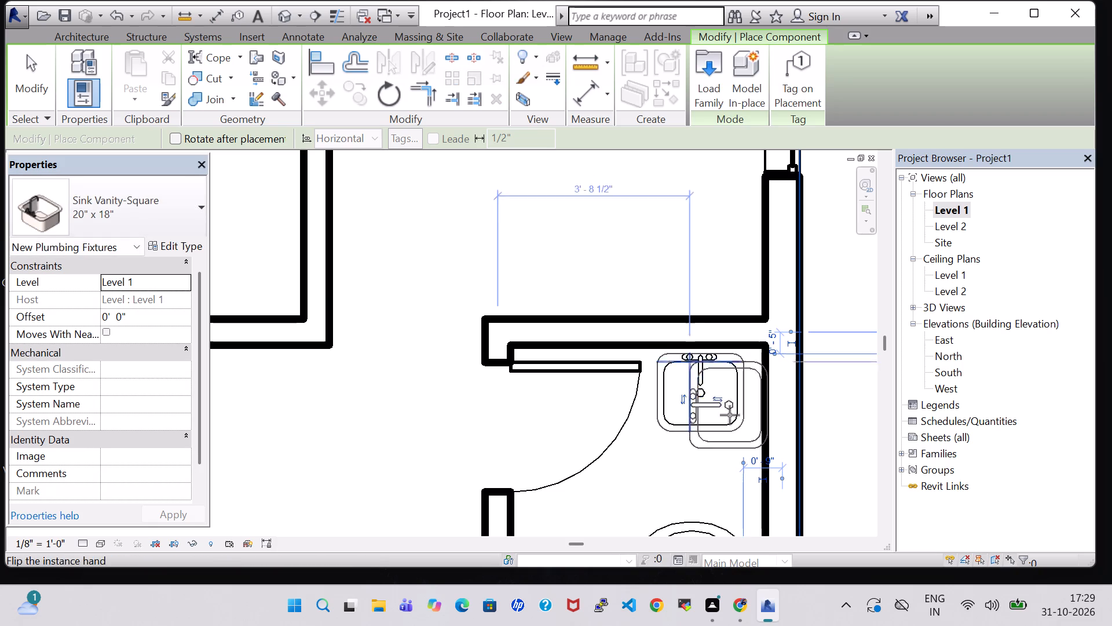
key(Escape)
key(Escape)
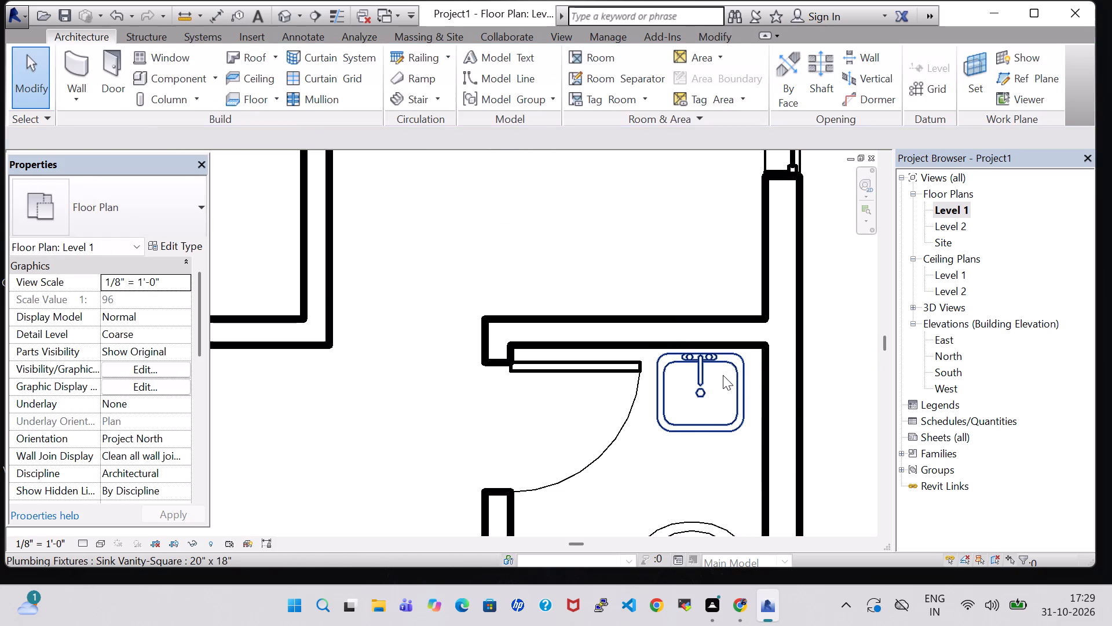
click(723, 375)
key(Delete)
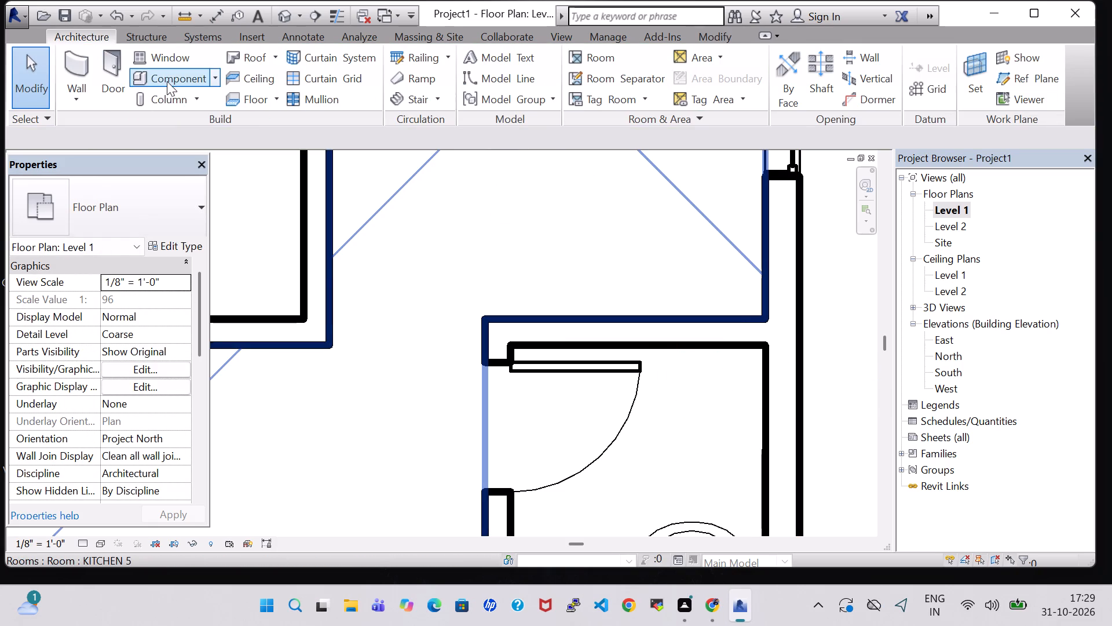
Place a 20" x 18" Sink Vanity-Square opposite the toilet door, faucet toward the exterior wall, and nudge it clear of that wall.
click(167, 81)
key(space)
key(space)
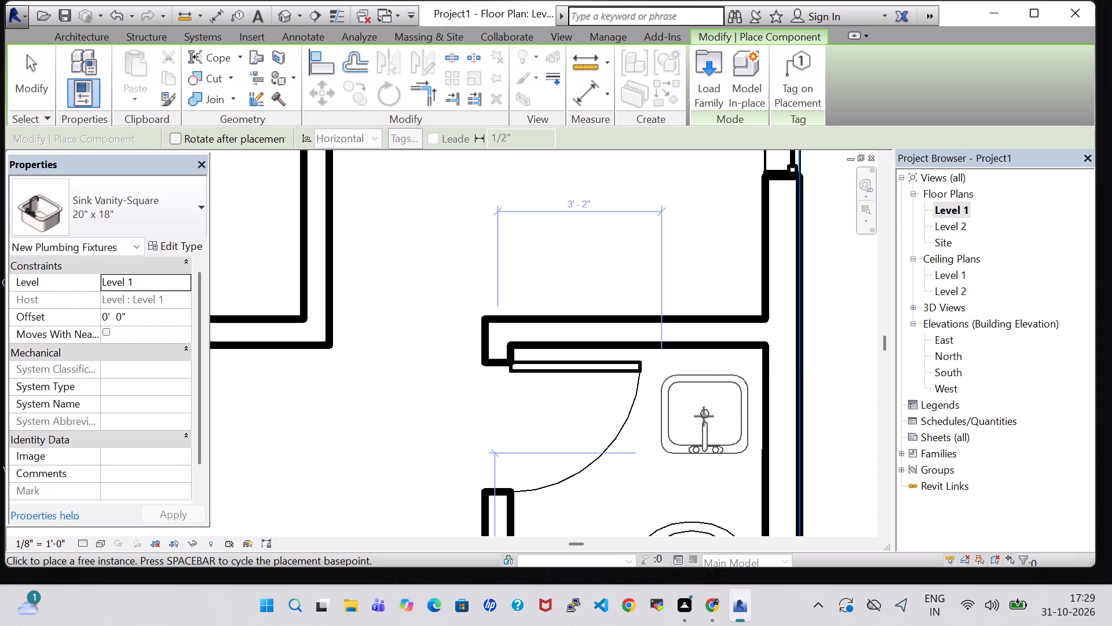
key(space)
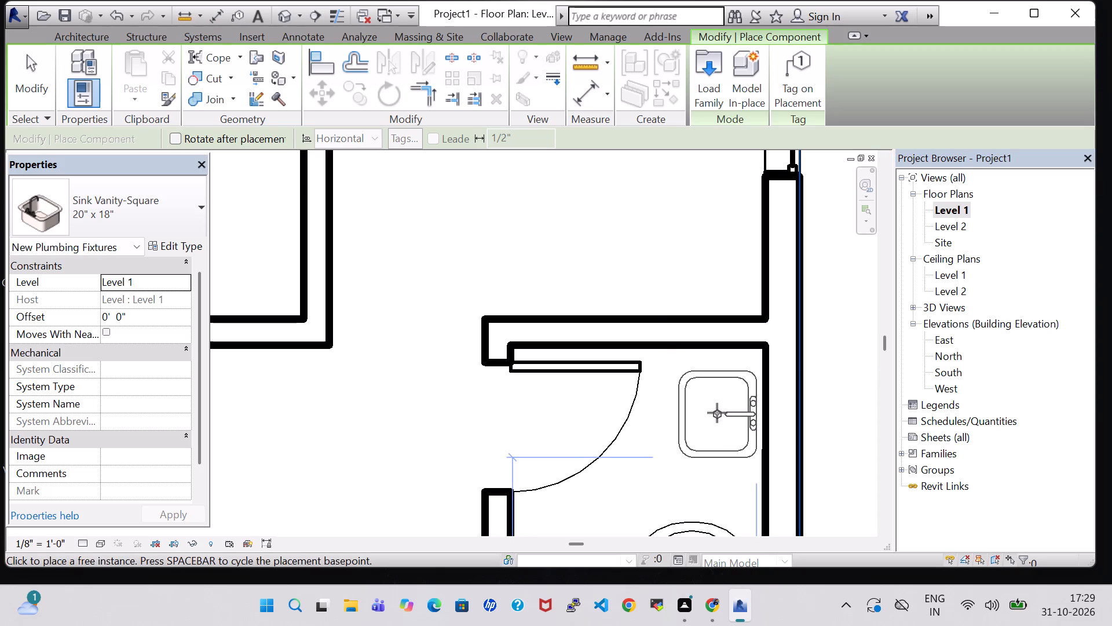
click(724, 414)
key(Escape)
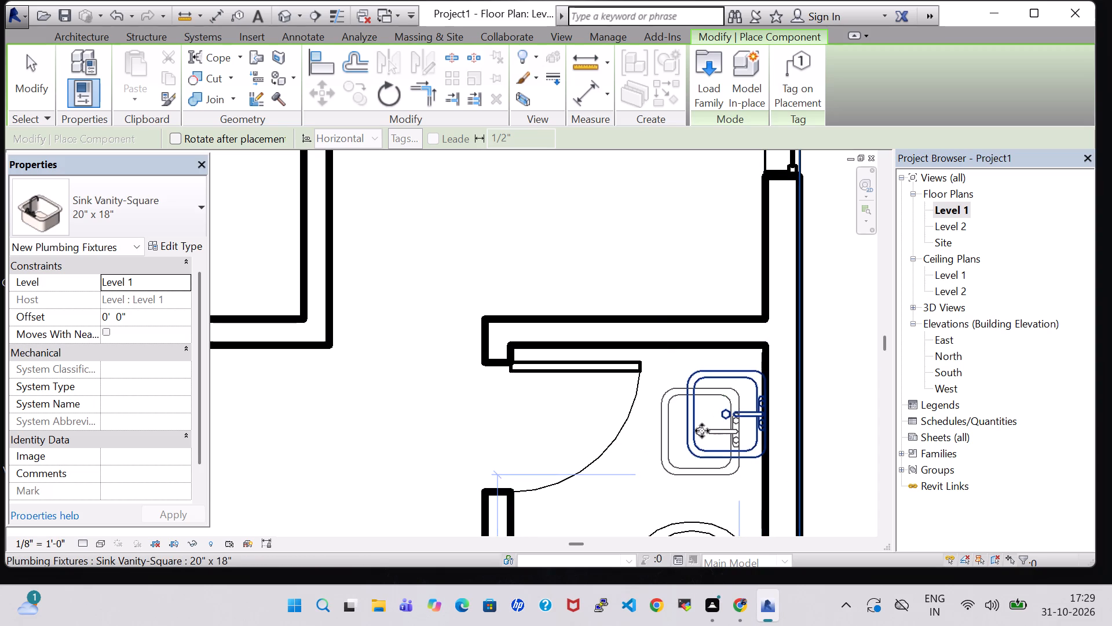
key(Escape)
click(713, 426)
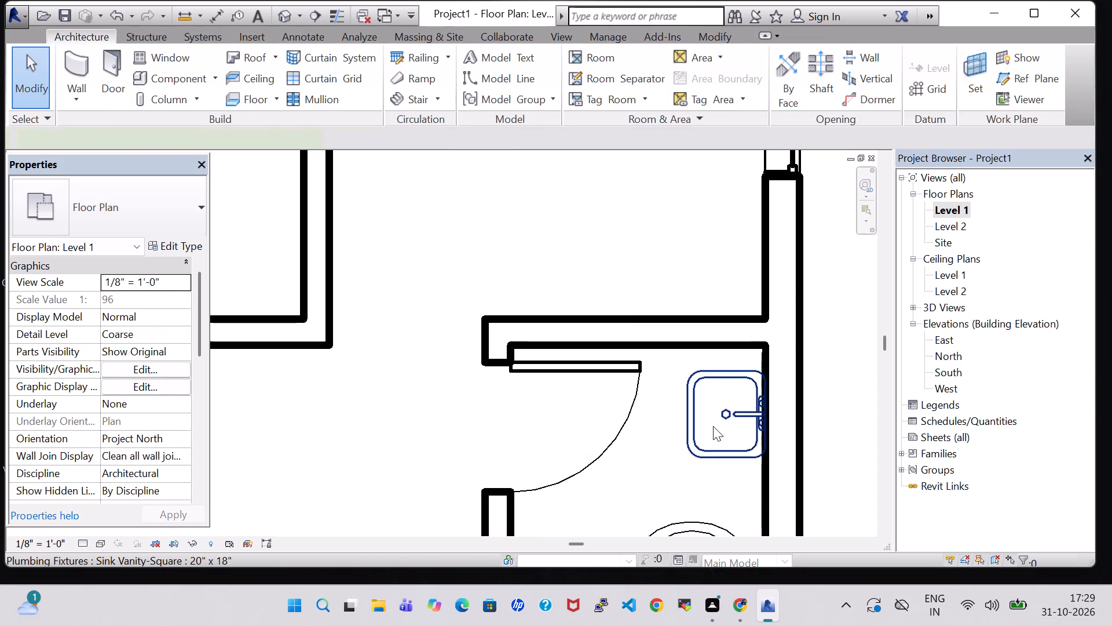
key(Left)
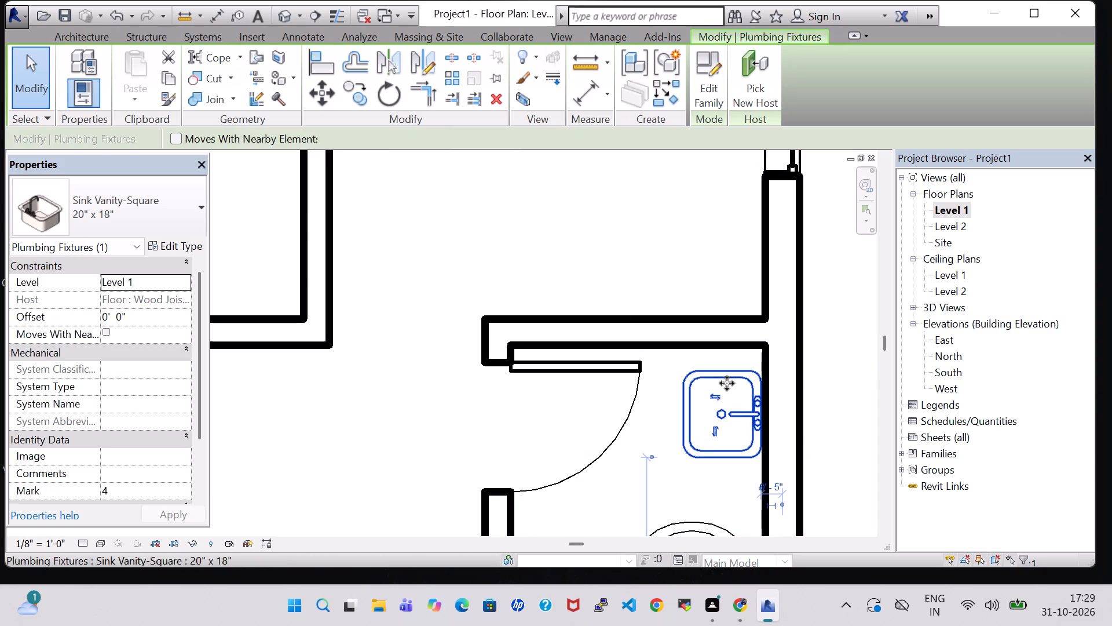
Examine the sink, bathtub and water closet arrangement inside the toilet in the 3D view.
click(287, 15)
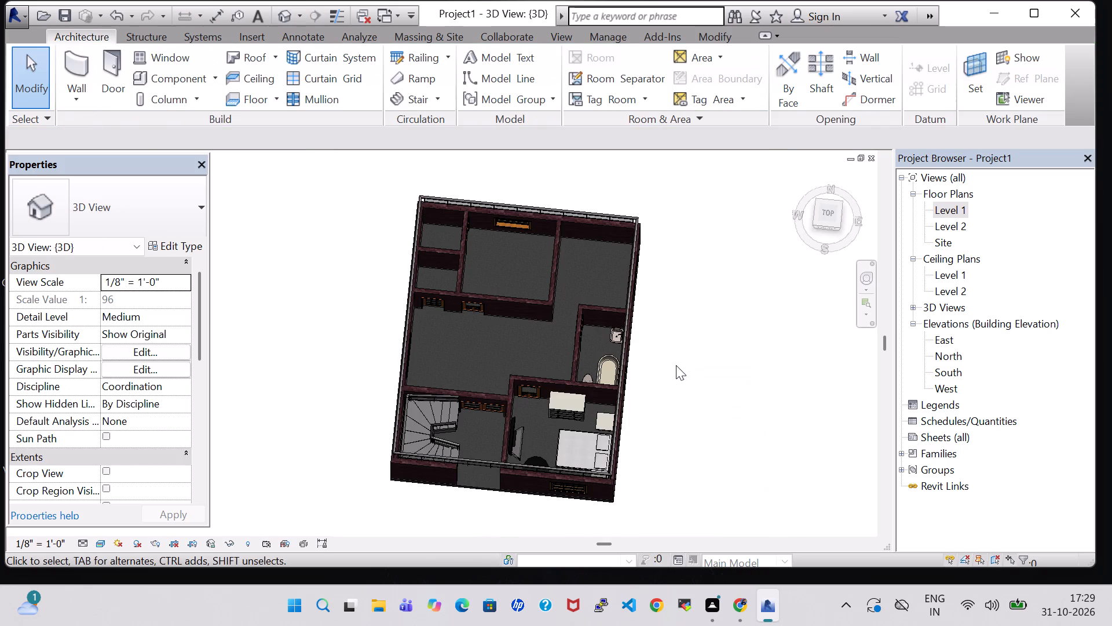
middle_drag(665, 458, 760, 313)
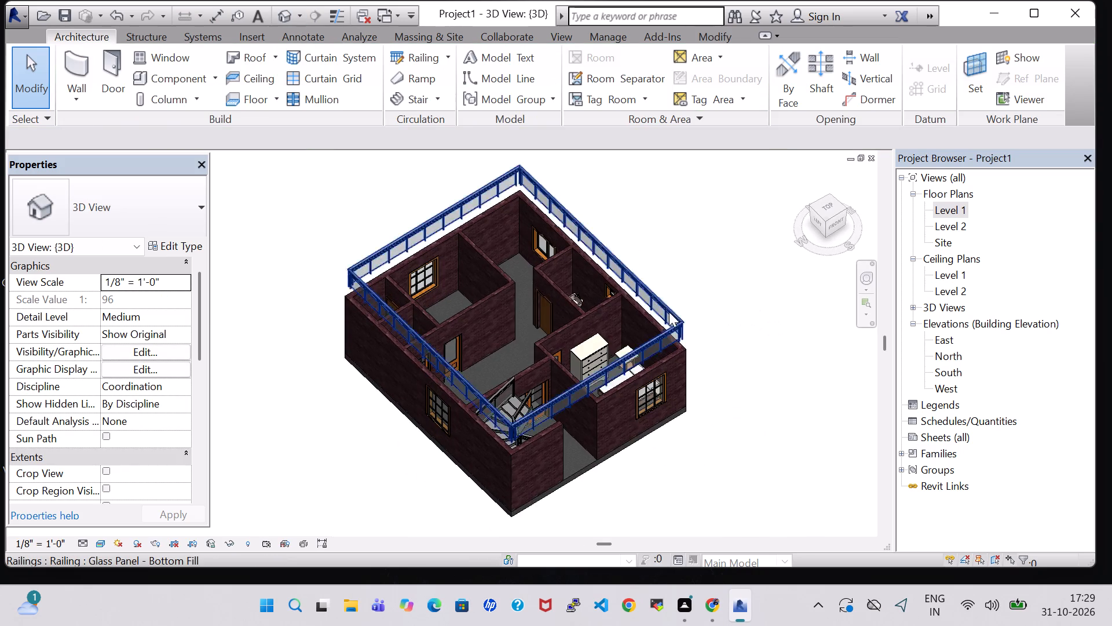
scroll(669, 312, up, 8)
middle_drag(687, 240, 678, 343)
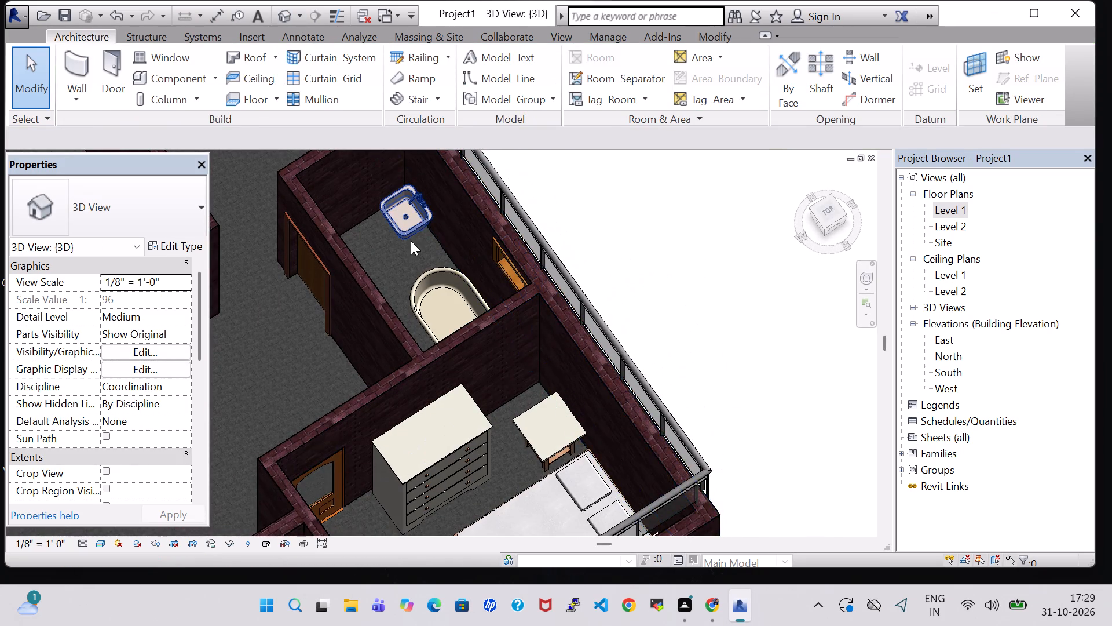
scroll(411, 241, up, 5)
middle_drag(409, 259, 371, 316)
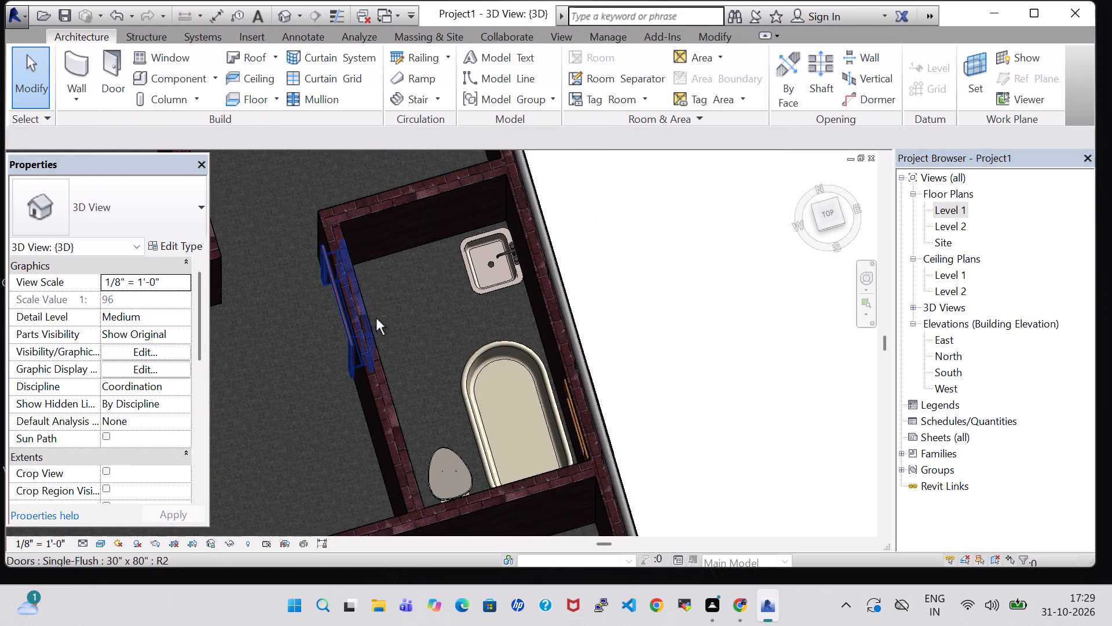
scroll(646, 372, down, 2)
middle_drag(660, 402, 629, 363)
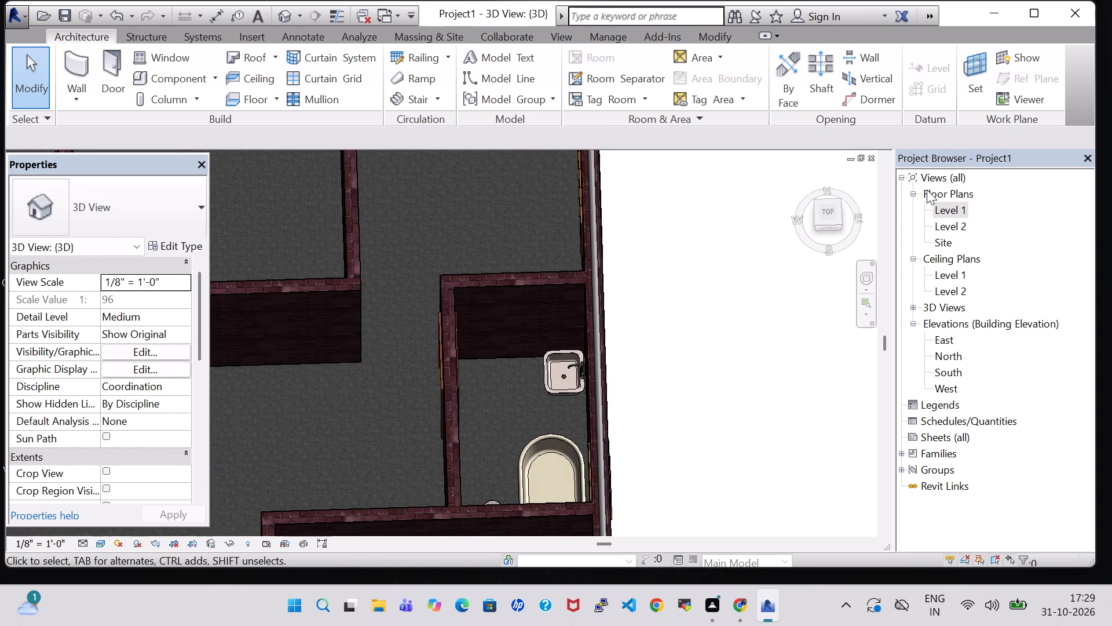
In the Level 1 floor plan, nudge the water closet slightly away from the bathtub toward the drawing hall wall.
triple_click(948, 210)
scroll(665, 304, down, 6)
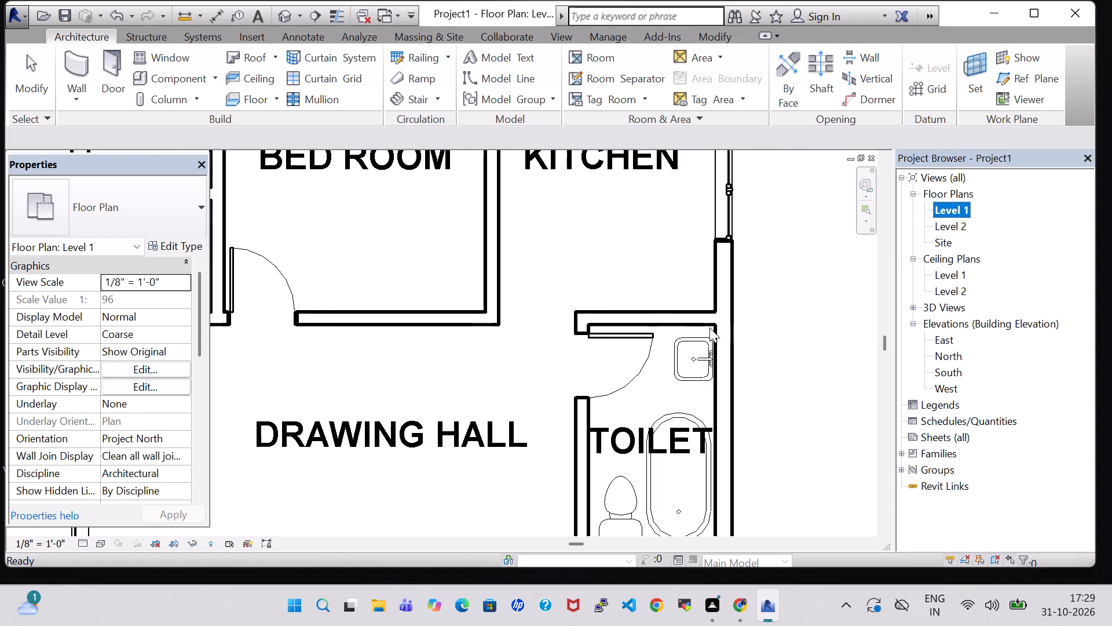
middle_drag(766, 403, 758, 378)
scroll(758, 377, down, 1)
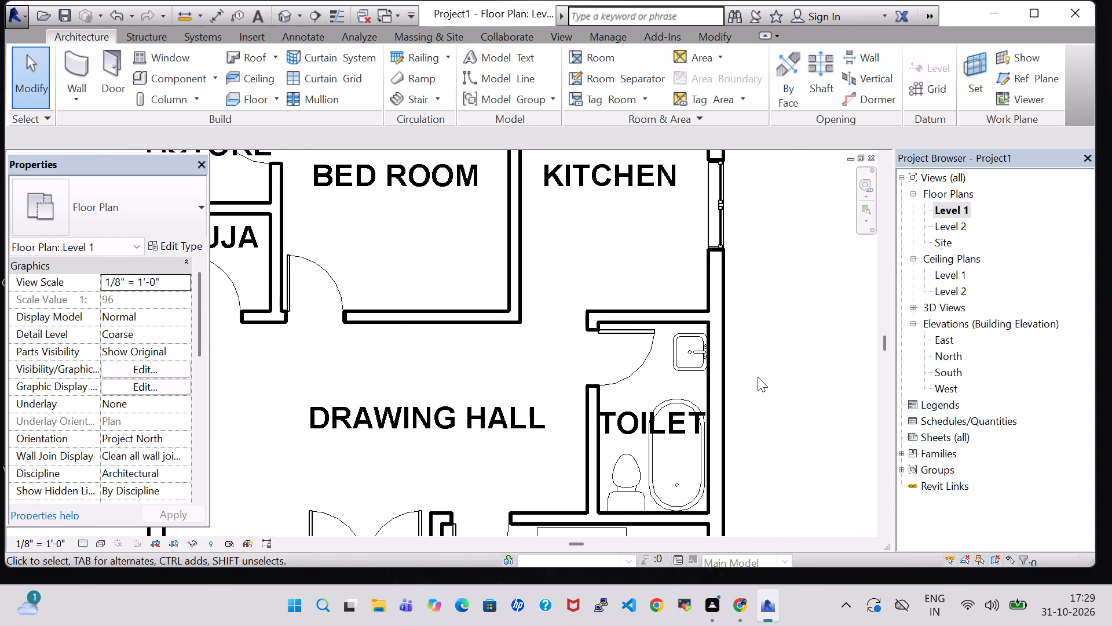
middle_drag(758, 377, 750, 359)
scroll(747, 375, up, 4)
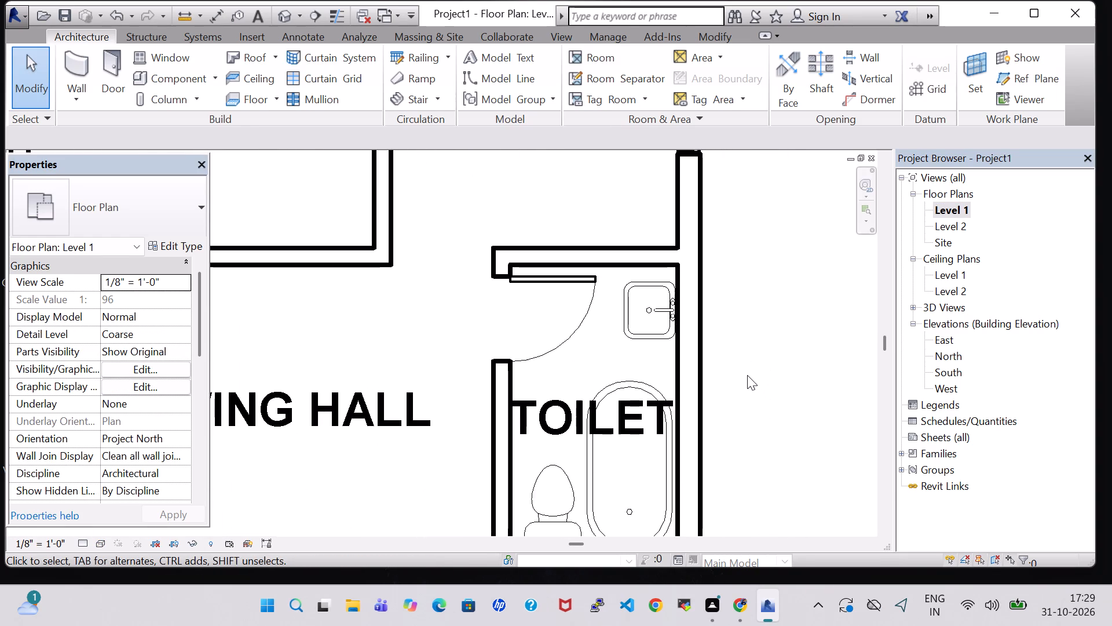
middle_drag(747, 375, 747, 286)
scroll(747, 375, up, 1)
click(524, 456)
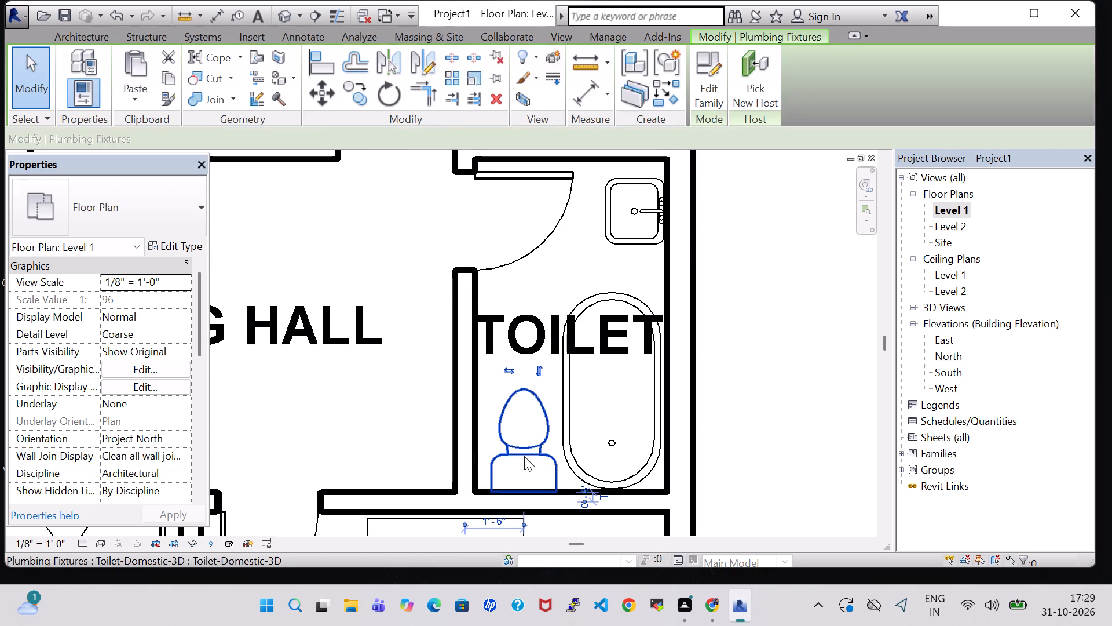
key(Left)
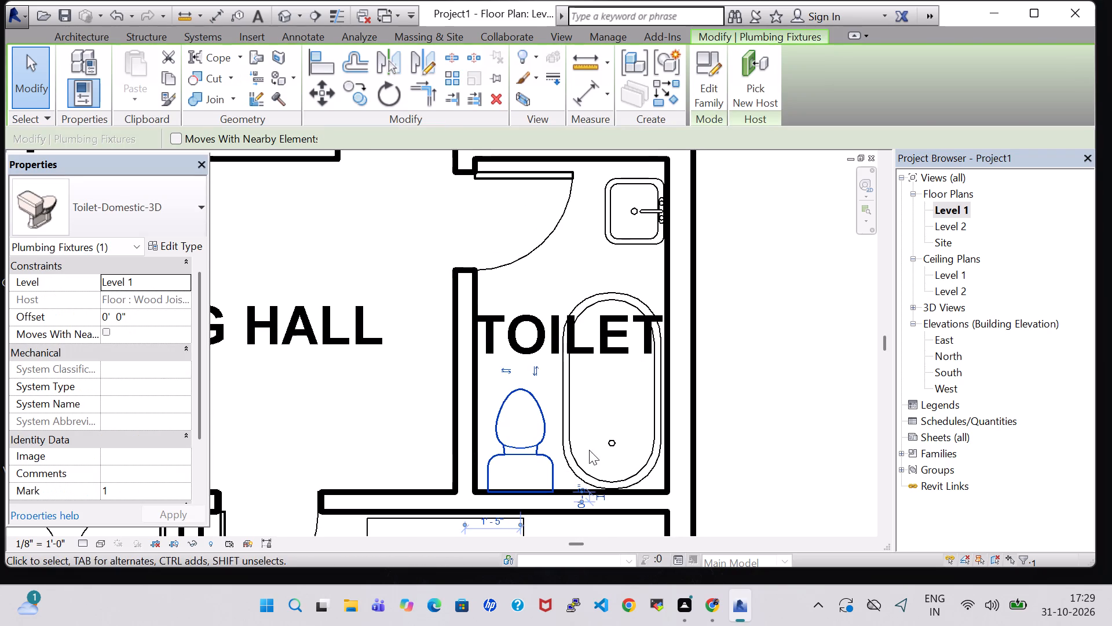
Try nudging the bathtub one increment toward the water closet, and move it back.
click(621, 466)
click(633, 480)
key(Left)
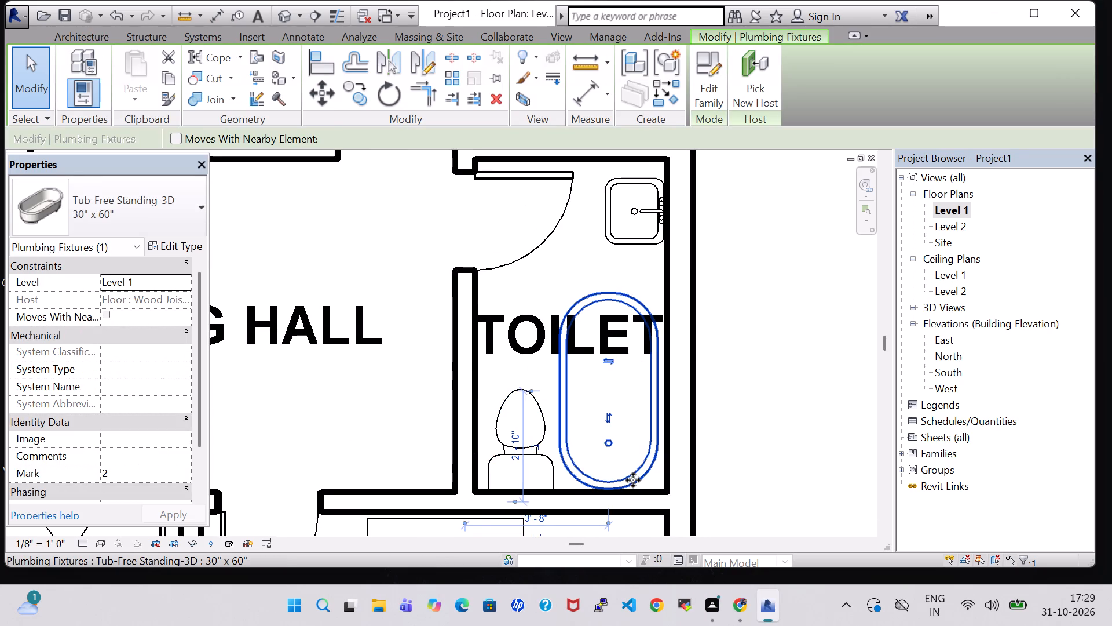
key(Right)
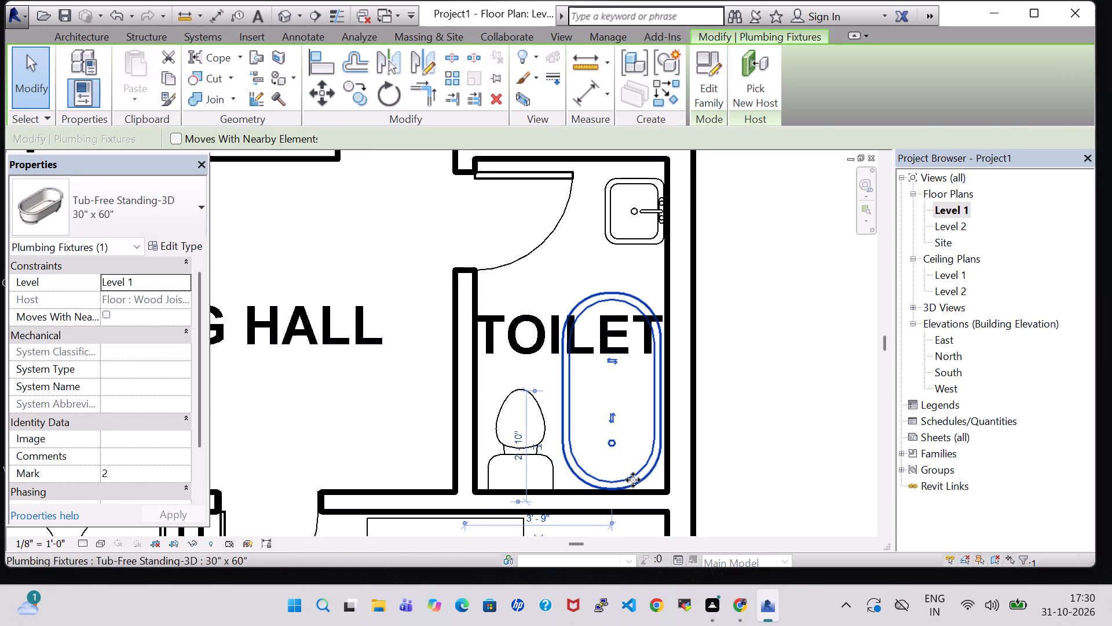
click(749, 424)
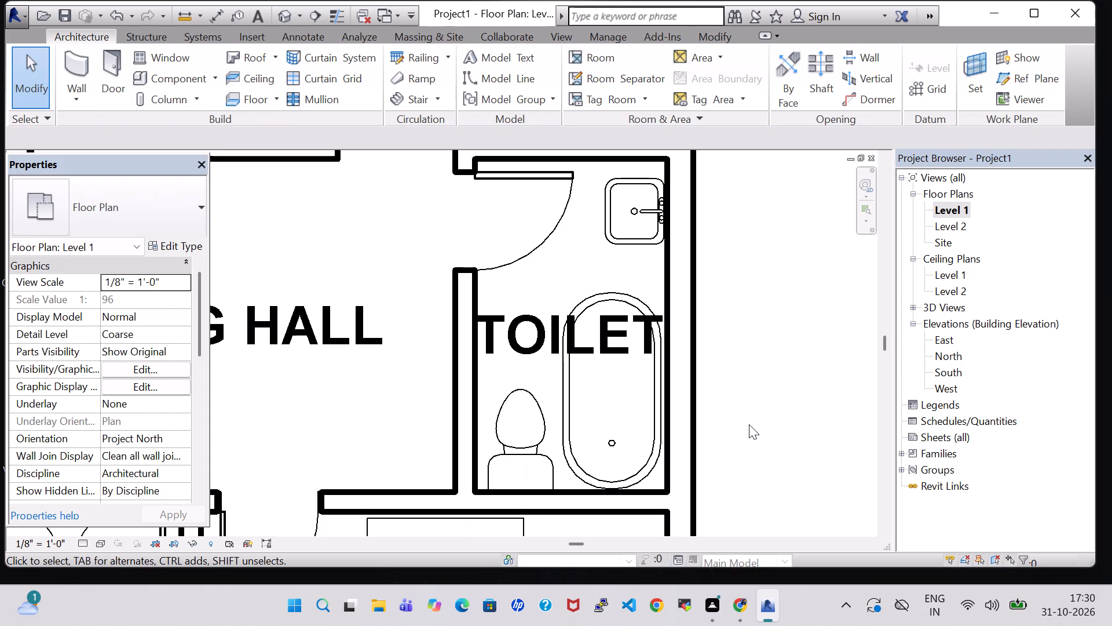
Examine the whole Level 1 floor plan for the room layout and the furniture and fixtures placed so far.
scroll(749, 424, down, 2)
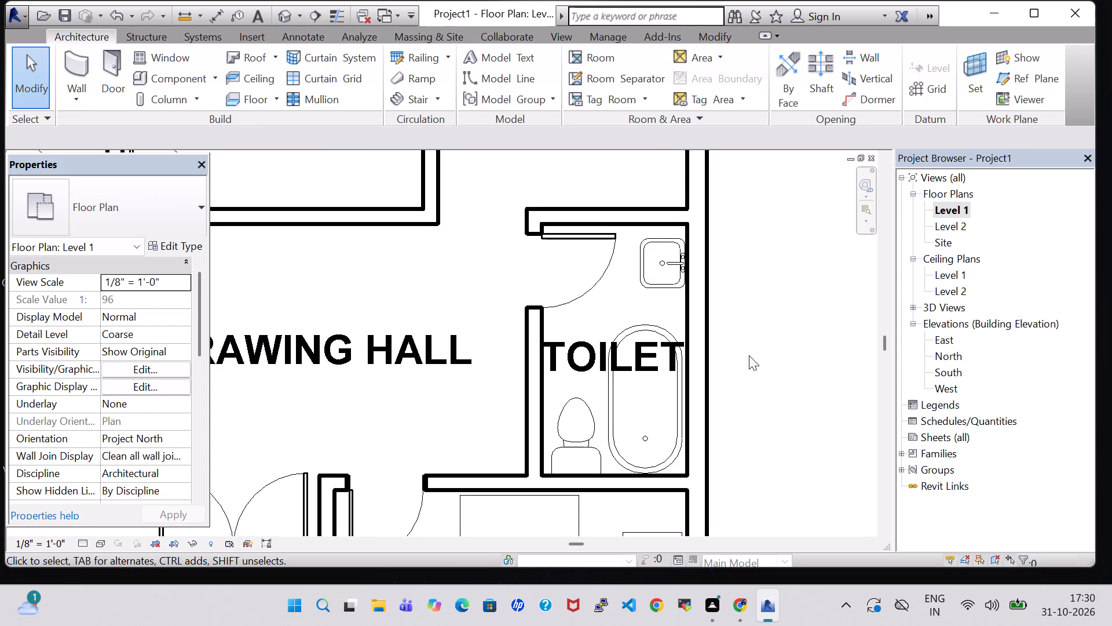
middle_drag(758, 323, 779, 367)
scroll(779, 367, down, 4)
middle_drag(779, 367, 758, 359)
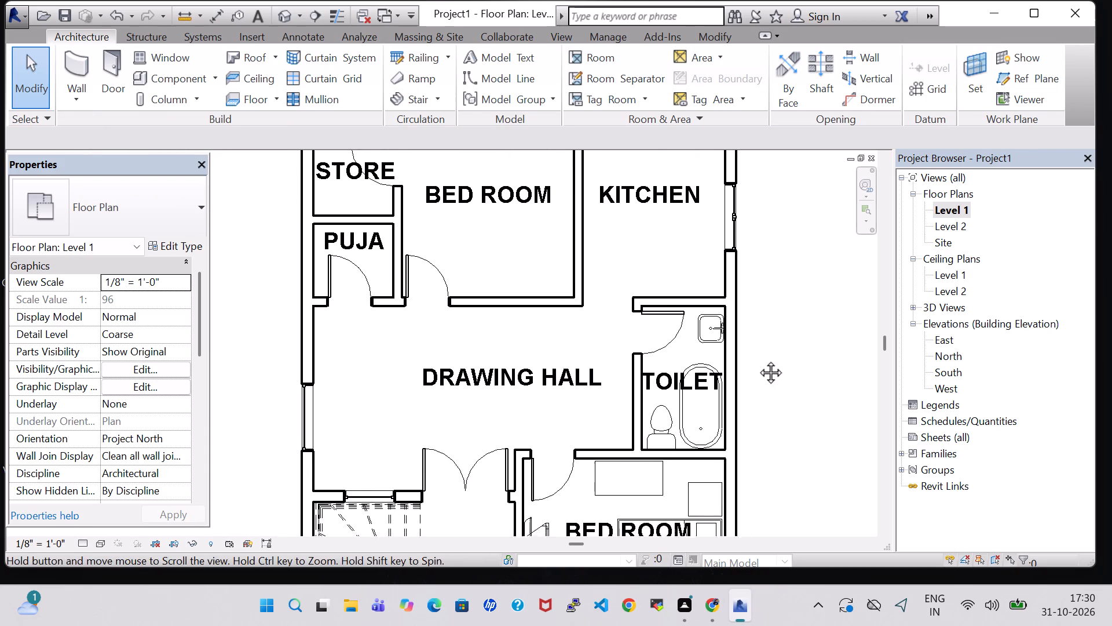
middle_drag(758, 359, 756, 359)
scroll(756, 359, down, 1)
middle_drag(768, 352, 748, 343)
middle_drag(731, 284, 733, 277)
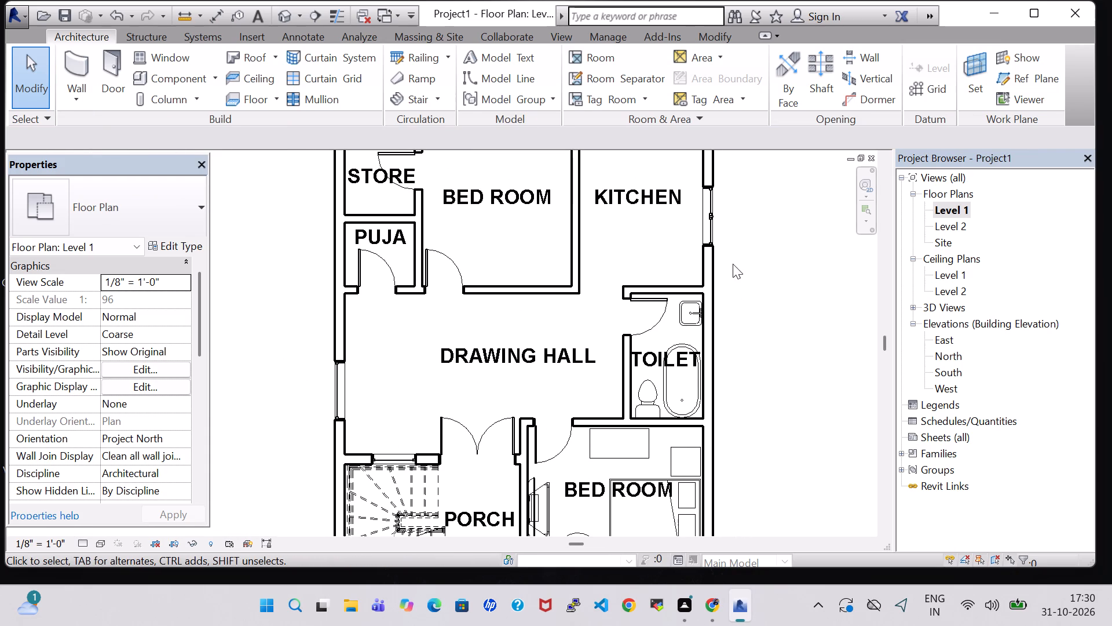
middle_click(720, 376)
middle_drag(720, 376, 729, 307)
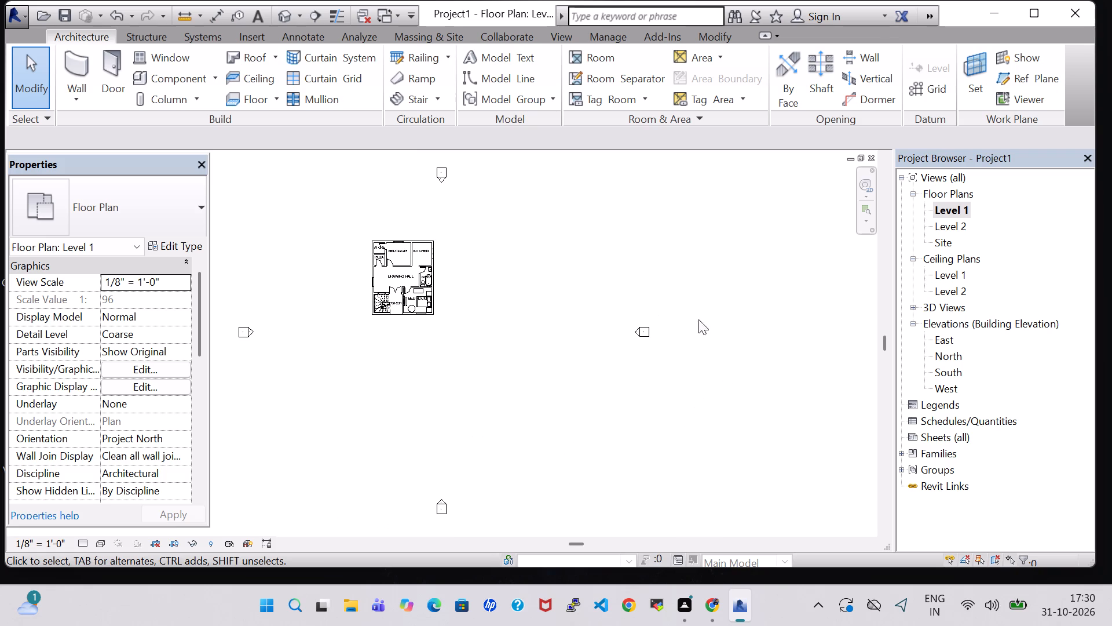
scroll(380, 256, up, 12)
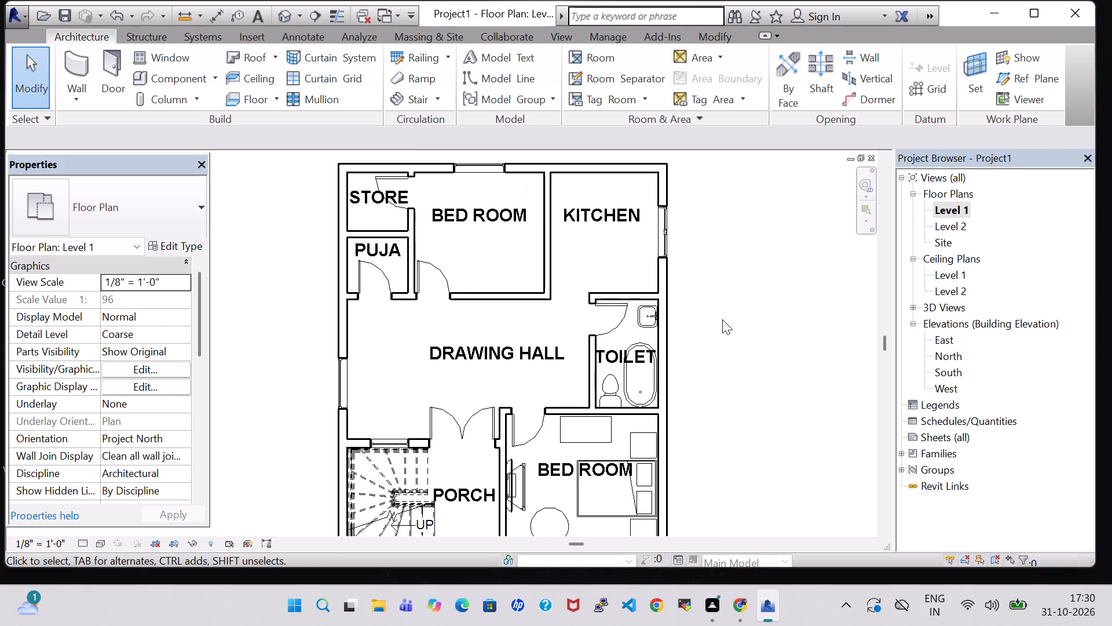
scroll(723, 319, down, 1)
middle_drag(719, 319, 725, 307)
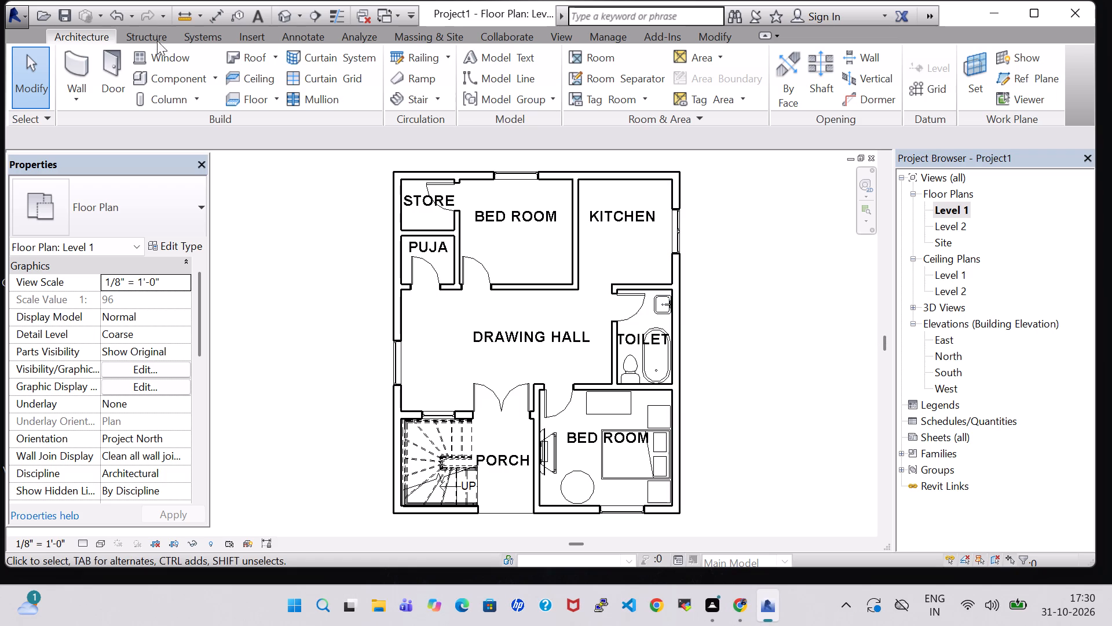
Load the Storage Pedestal family from the US Imperial library's Furniture System folder.
click(177, 71)
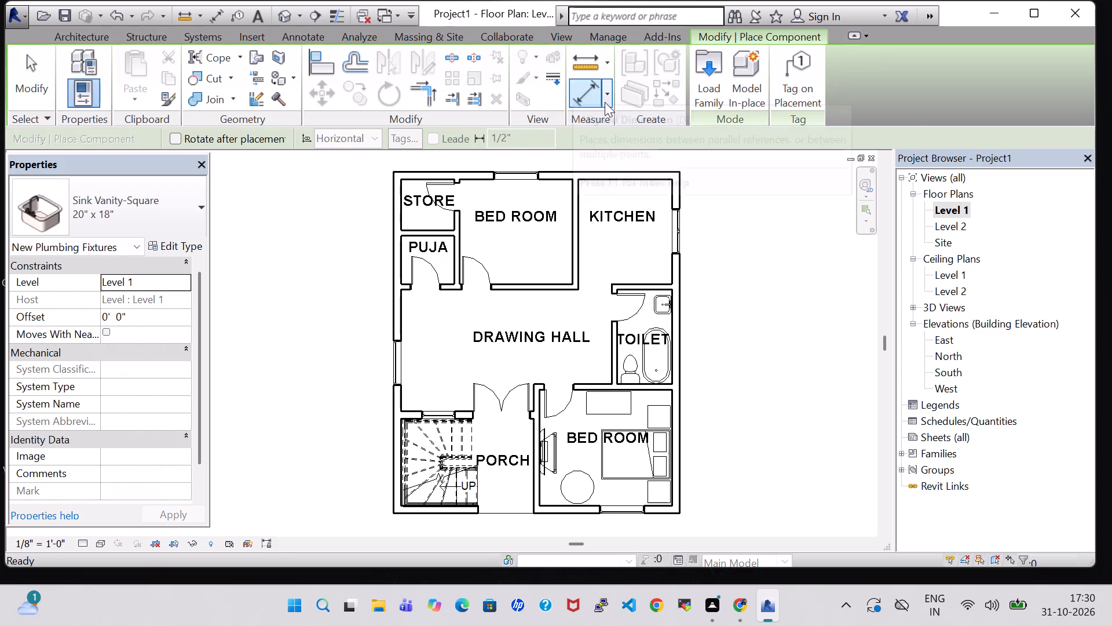
double_click(716, 92)
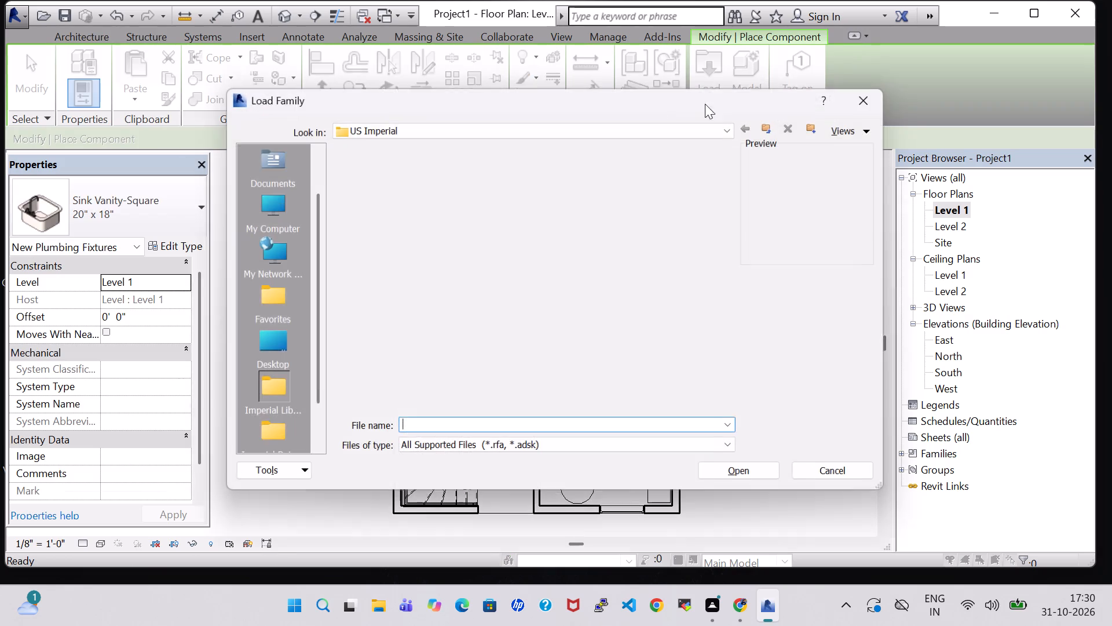
scroll(668, 227, down, 1)
scroll(484, 256, down, 1)
double_click(371, 212)
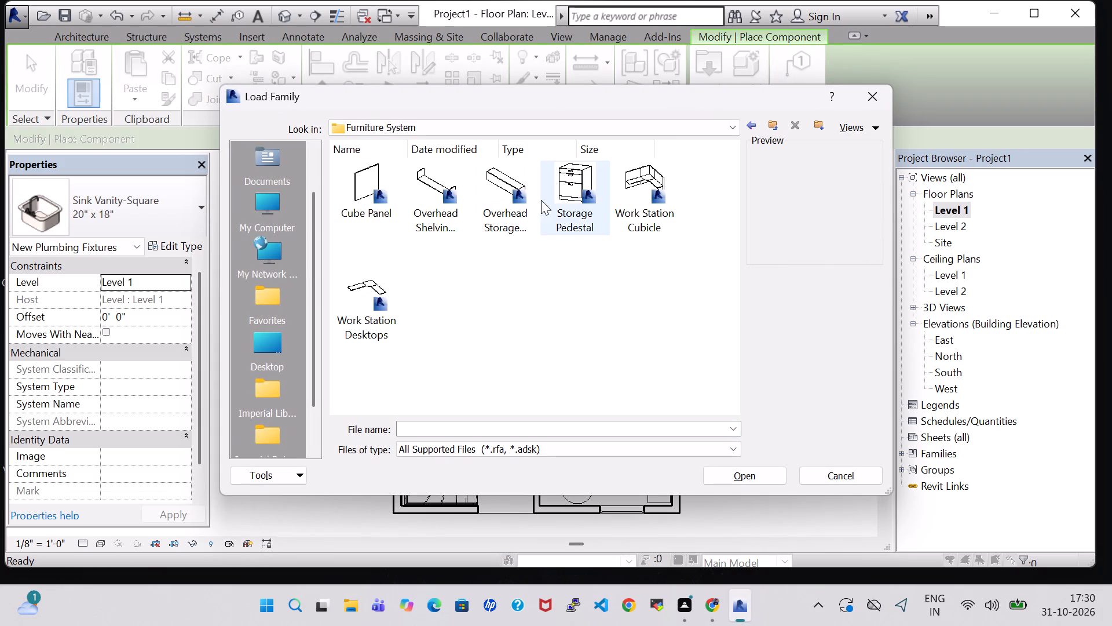
double_click(548, 200)
Place a 20" x 36" x 36" Storage Pedestal in the store room, its long side along the partition shared with the puja room.
scroll(409, 237, up, 9)
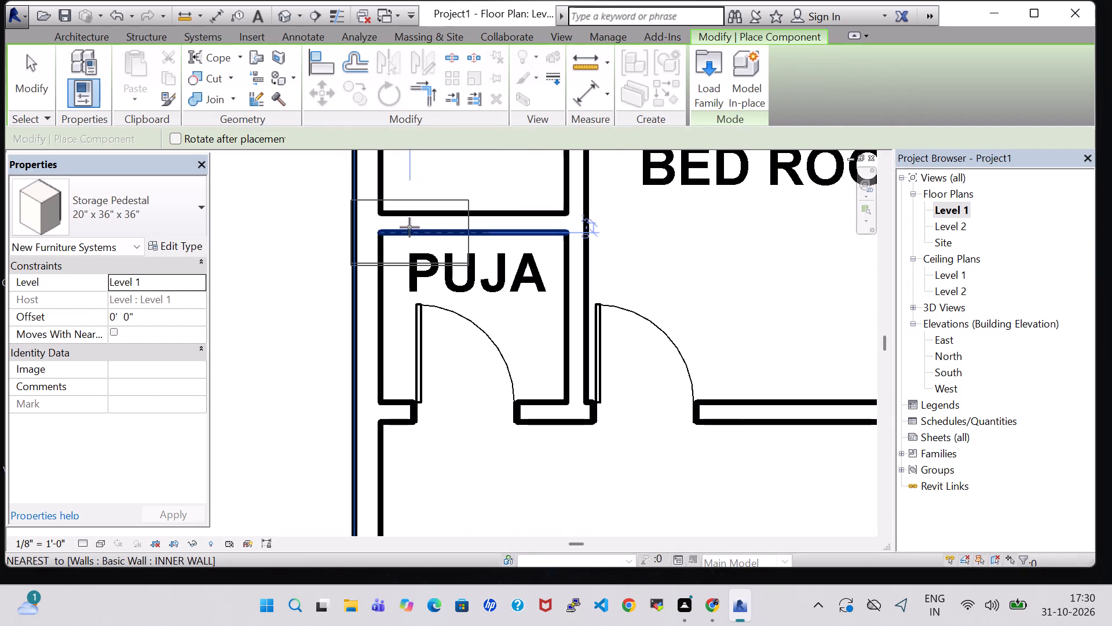
key(space)
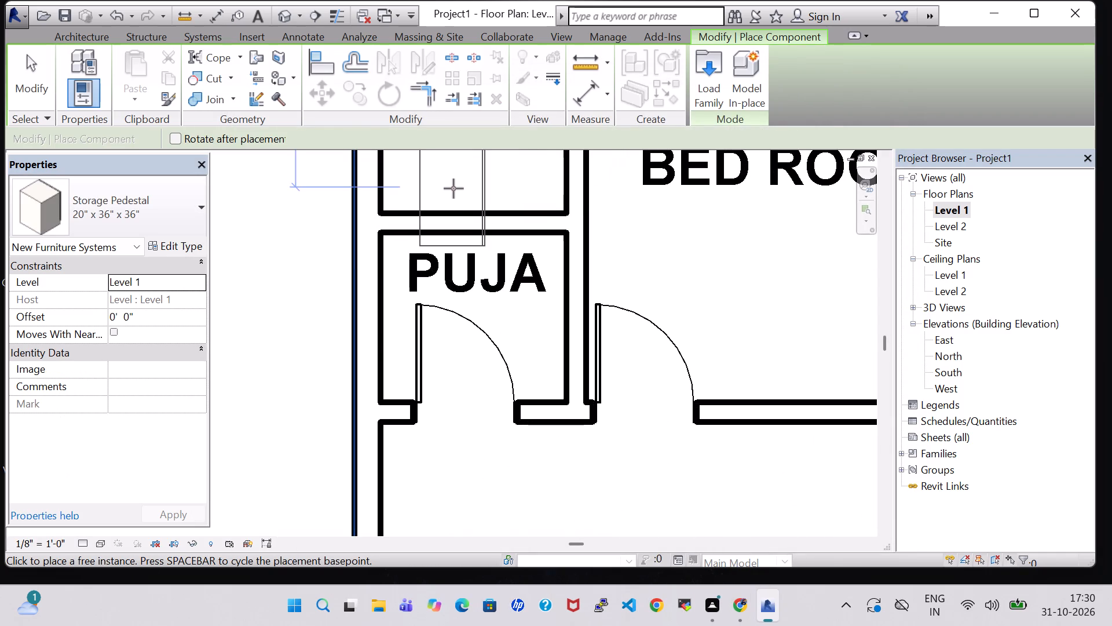
key(space)
click(458, 176)
scroll(458, 205, down, 1)
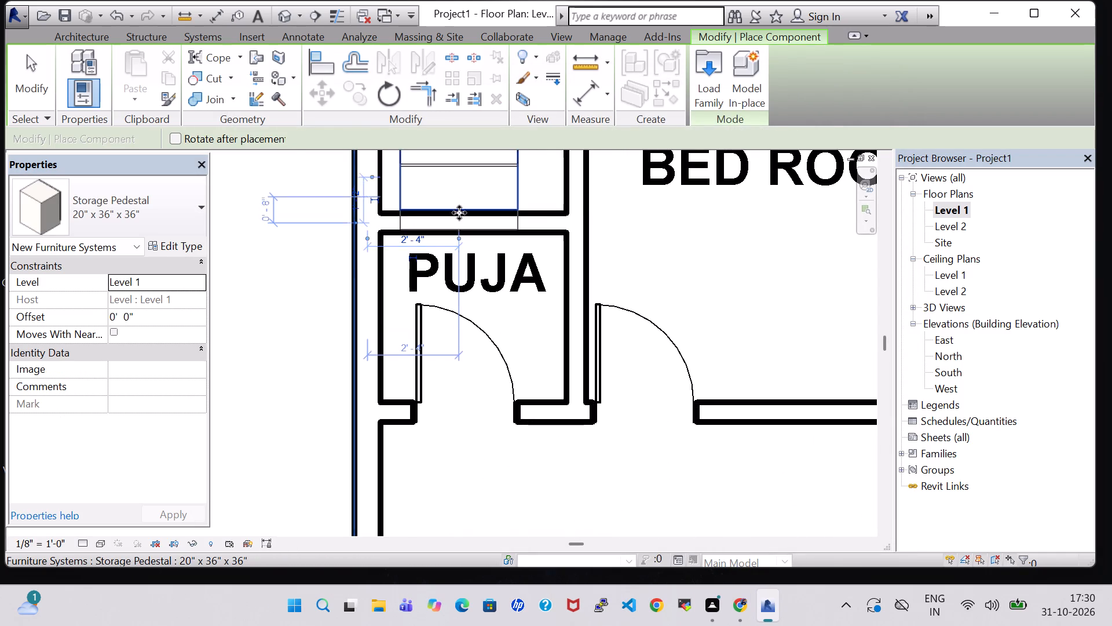
scroll(459, 213, down, 2)
middle_drag(459, 213, 463, 405)
key(Escape)
key(Escape)
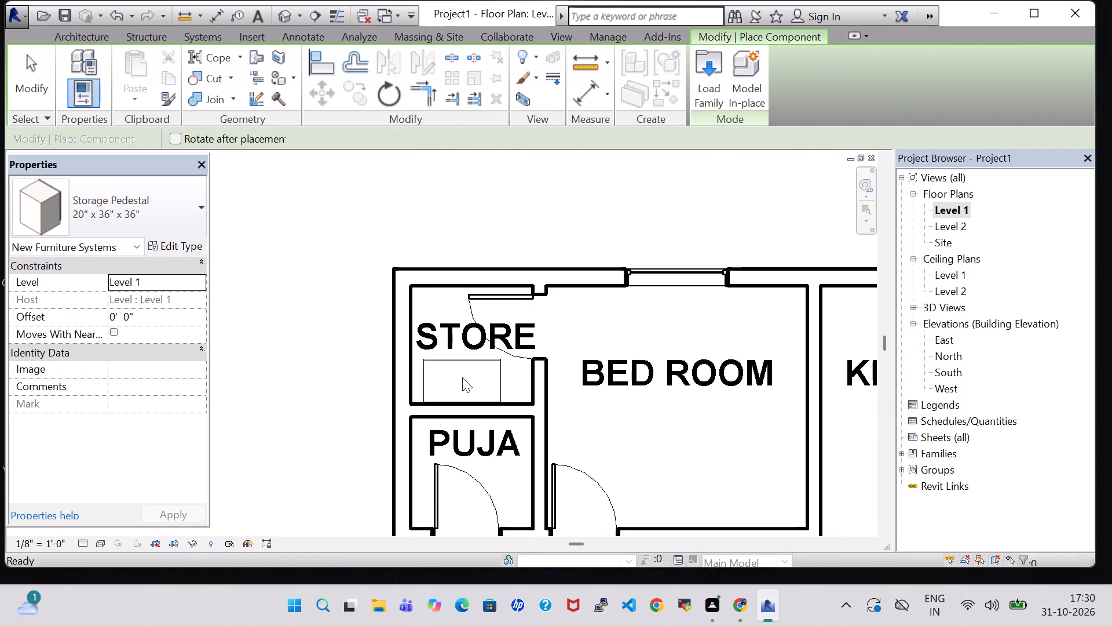
key(Escape)
key(Escape)
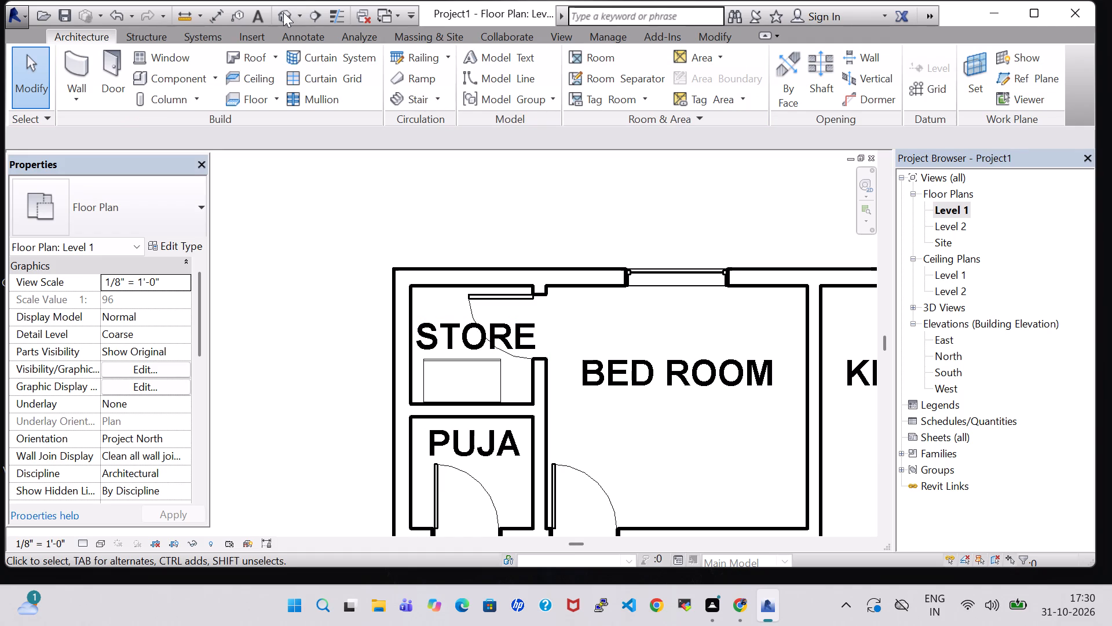
Examine the storage pedestal's placement and orientation in the store room in the 3D view.
click(283, 12)
scroll(598, 240, down, 6)
middle_drag(650, 221, 654, 286)
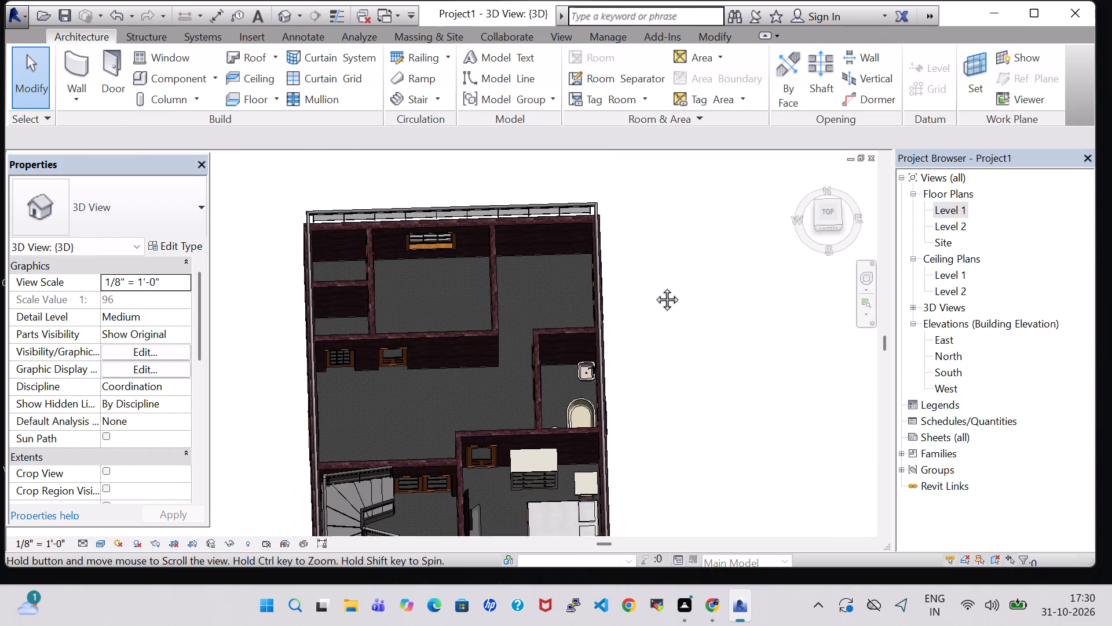
middle_drag(654, 286, 653, 304)
shift+middle_drag(653, 304, 538, 369)
shift+middle_click(528, 370)
shift+middle_drag(518, 370, 449, 353)
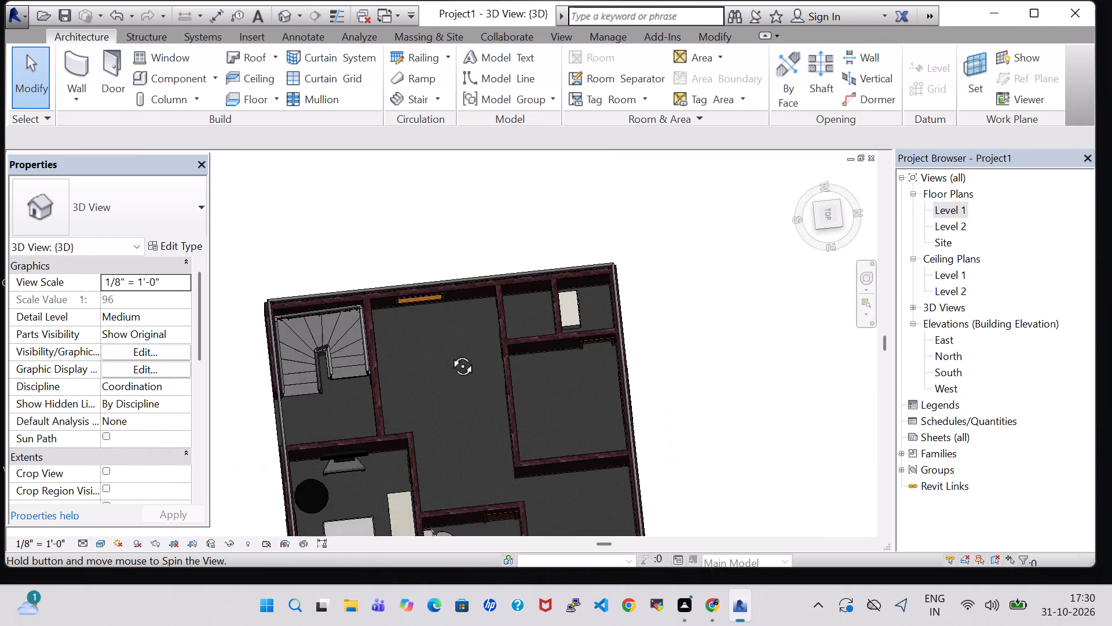
shift+middle_drag(449, 353, 448, 351)
shift+middle_click(448, 347)
scroll(630, 346, up, 4)
scroll(686, 363, up, 1)
middle_drag(686, 363, 610, 336)
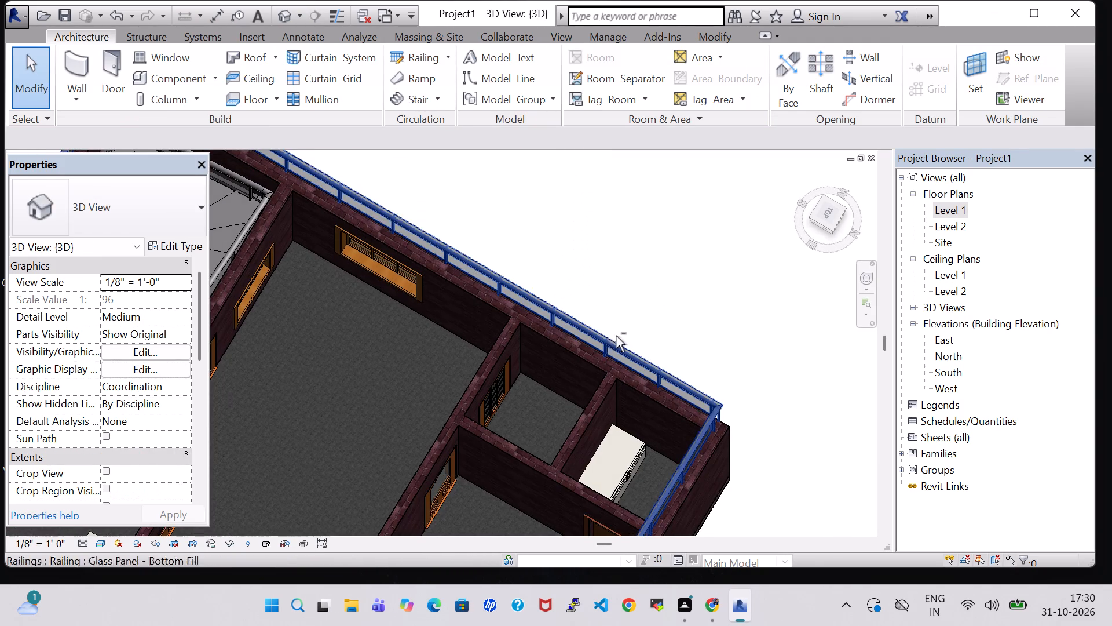
In the Level 1 plan, rotate the store room's storage pedestal by three quarter-turns so its long side parallels the exterior side wall.
double_click(964, 203)
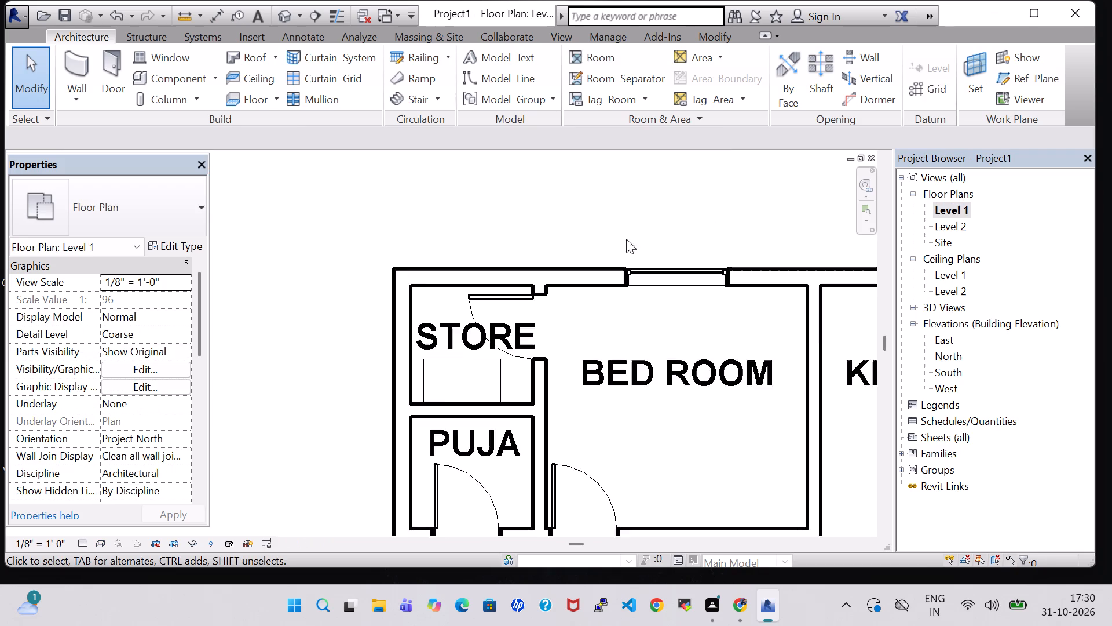
scroll(551, 241, down, 2)
click(470, 340)
key(space)
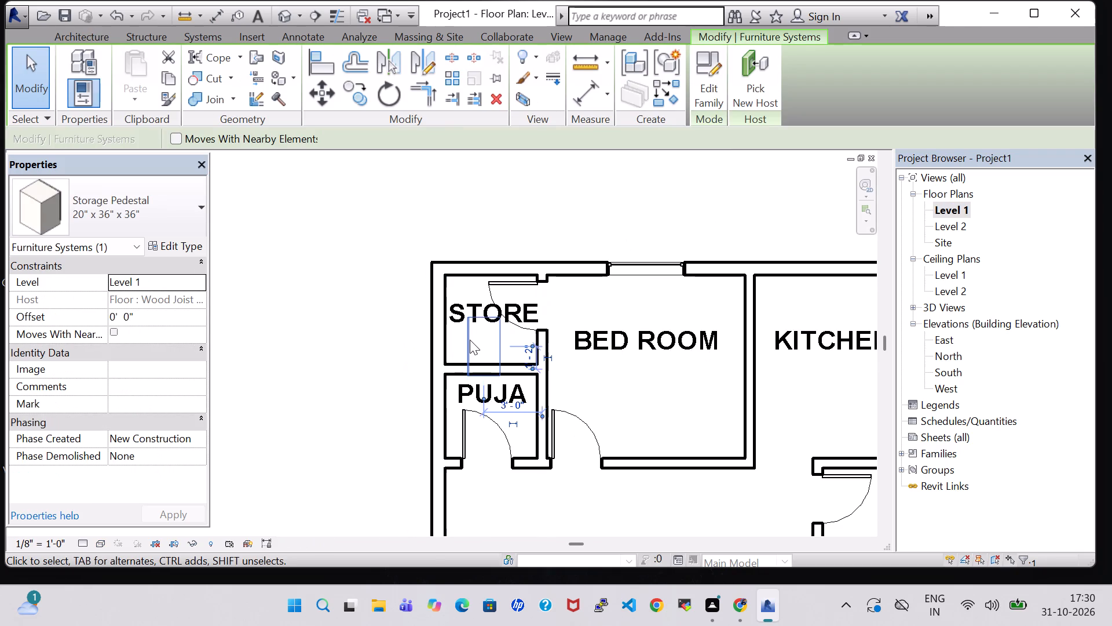
key(space)
key(space)
Nudge the storage pedestal beside the store's exterior side wall, centred about 1'-4" from that wall and 2'-6" from the bedroom window's wall.
key(Up)
key(Up)
key(Up)
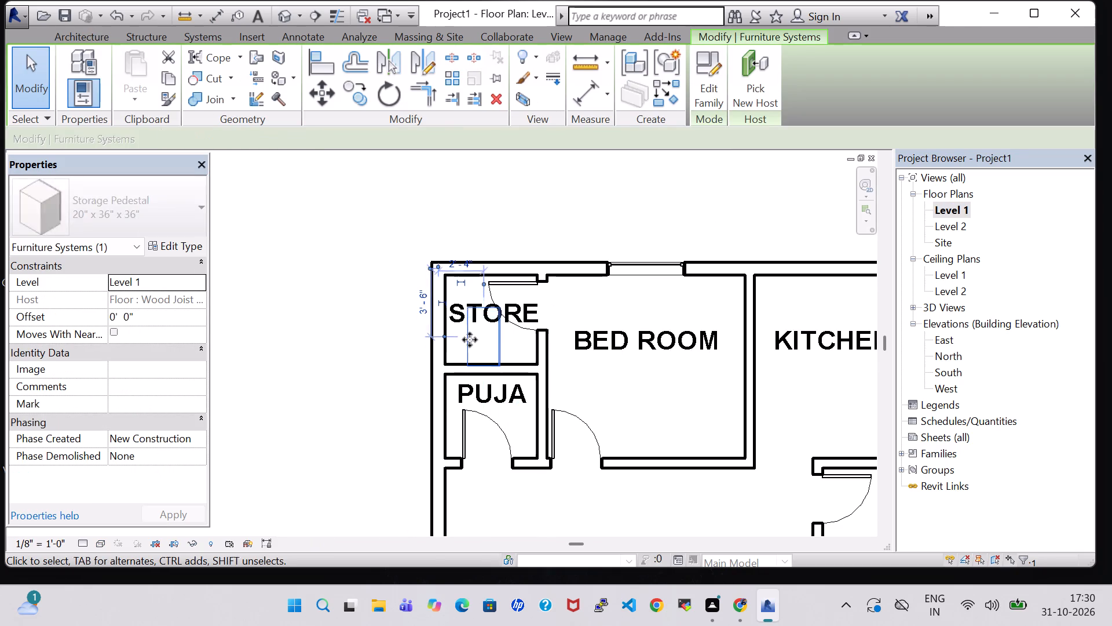
key(Left)
key(Left)
key(Left)
key(Left)
key(Left)
key(Up)
key(Up)
key(Up)
key(Up)
key(Up)
key(Up)
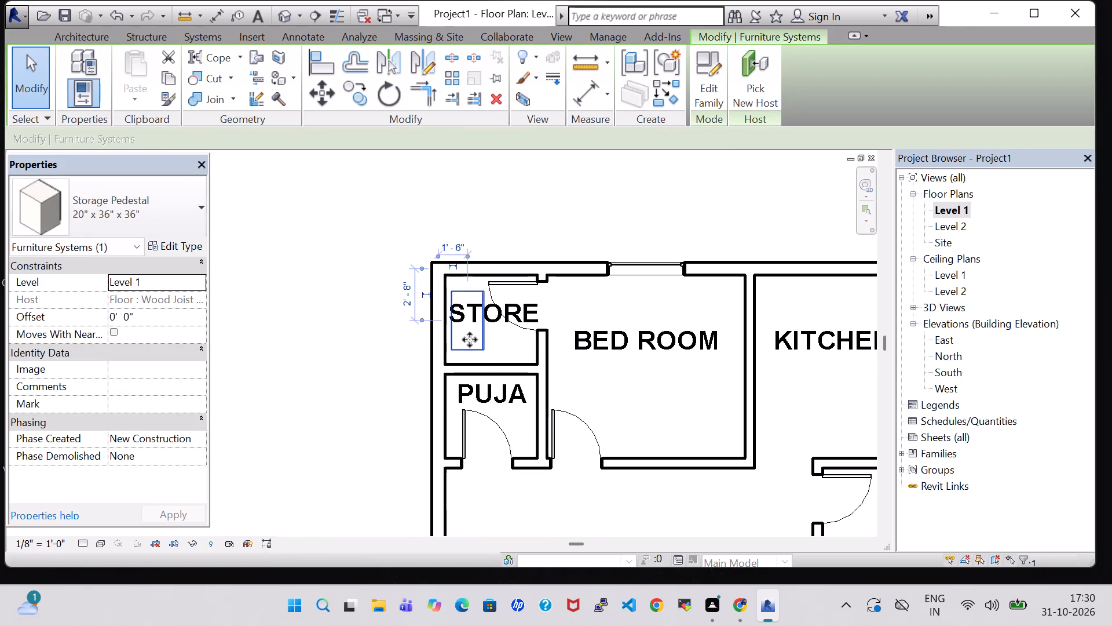
key(Left)
key(Left)
key(Right)
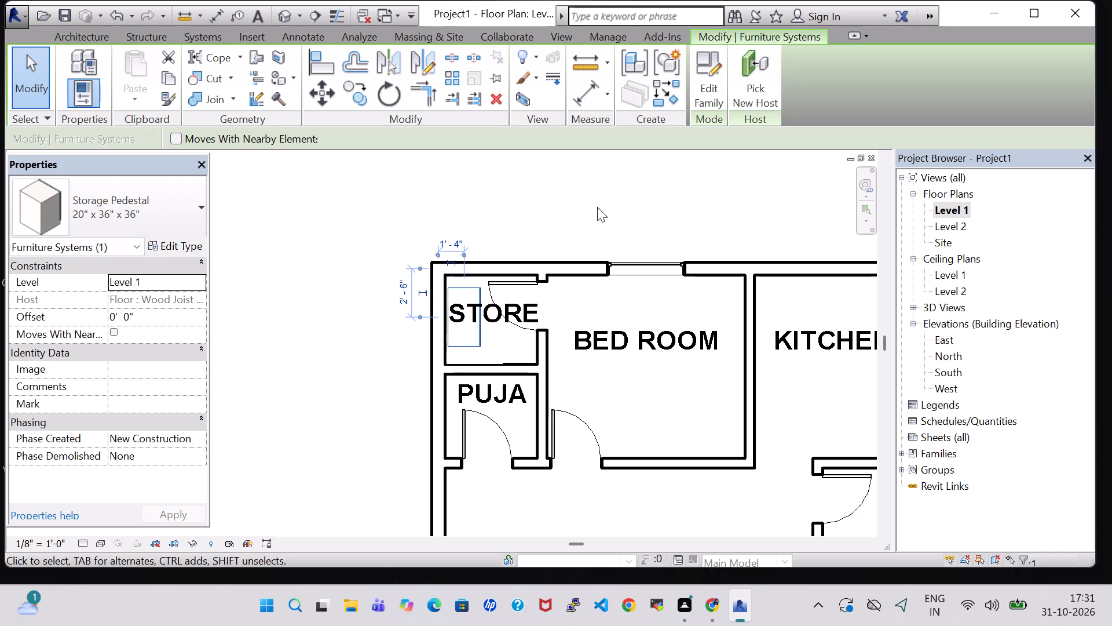
click(597, 201)
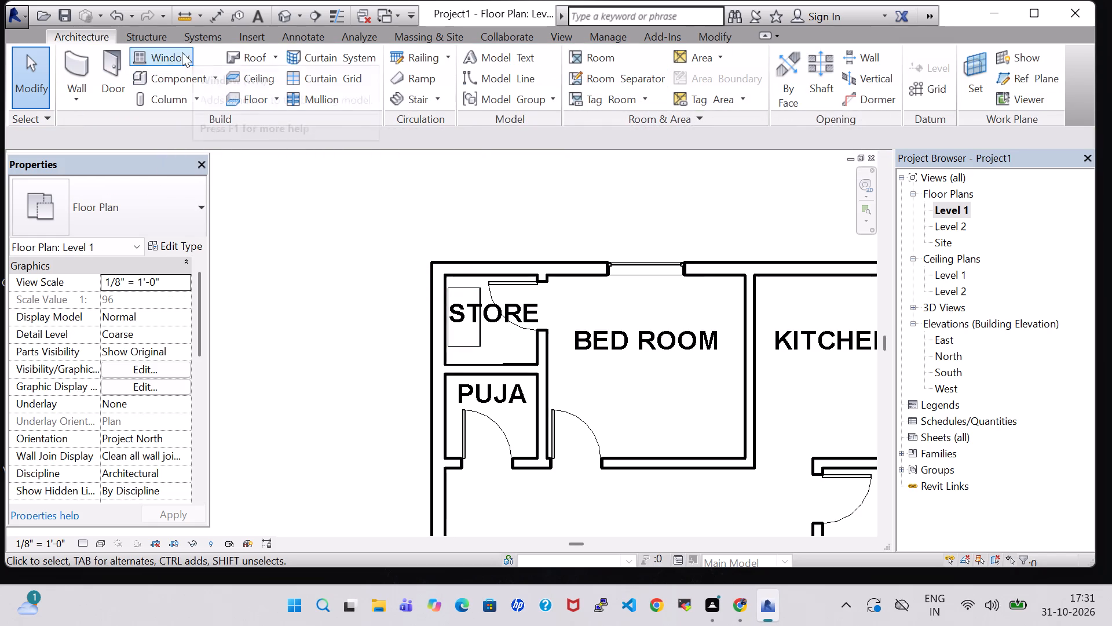
Load the Cabinet-File 3 Drawer.0001 family from the Storage folder of the US Imperial Furniture library.
click(162, 82)
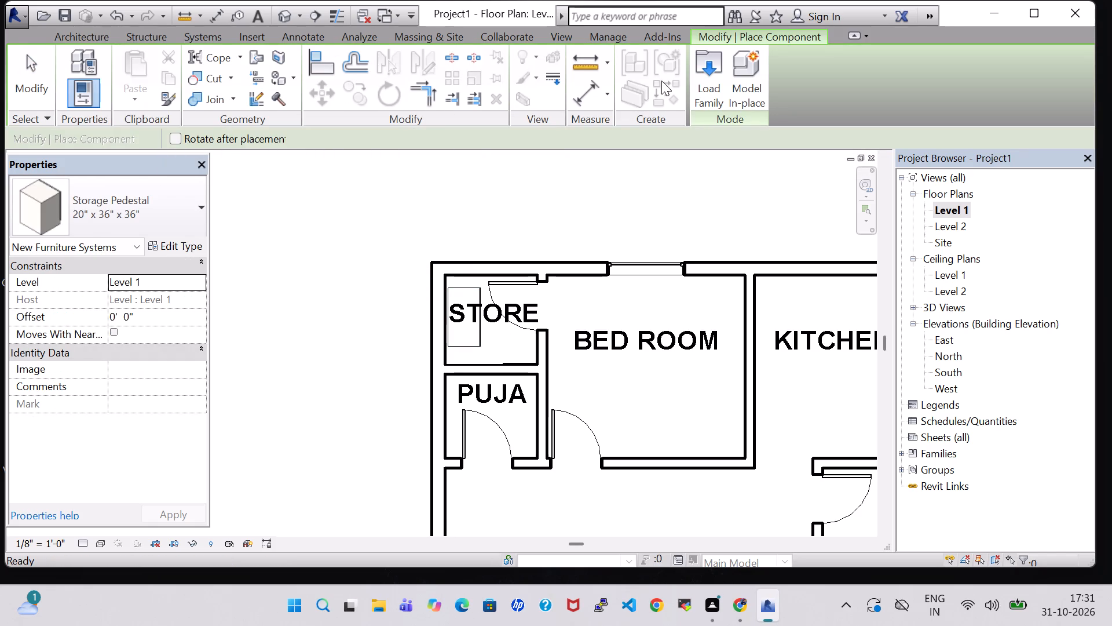
click(716, 82)
scroll(688, 294, down, 1)
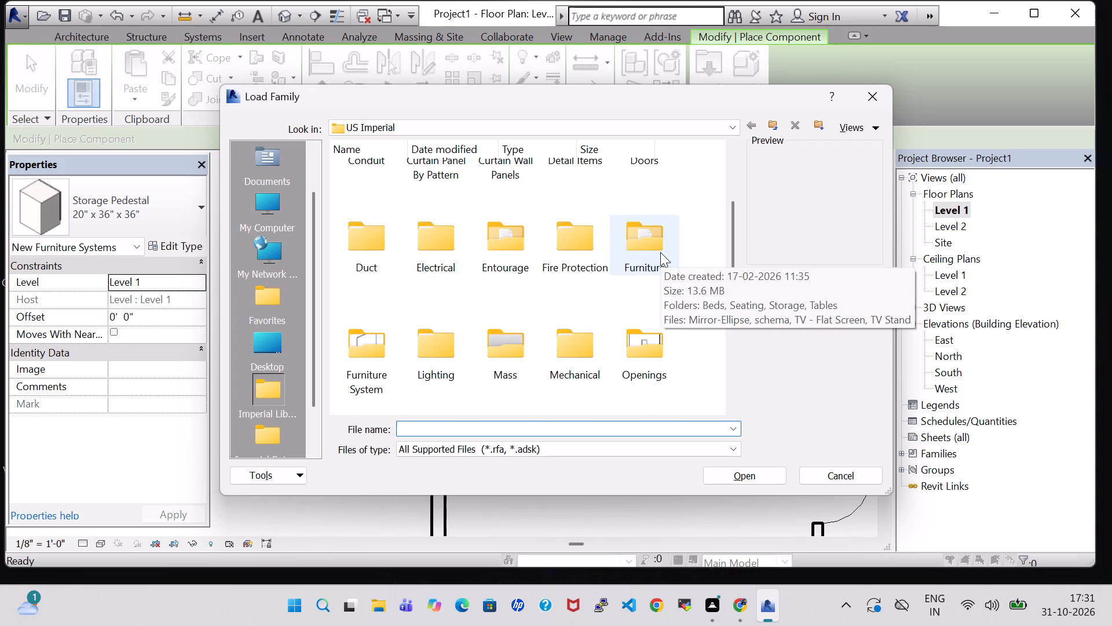
click(641, 253)
click(687, 282)
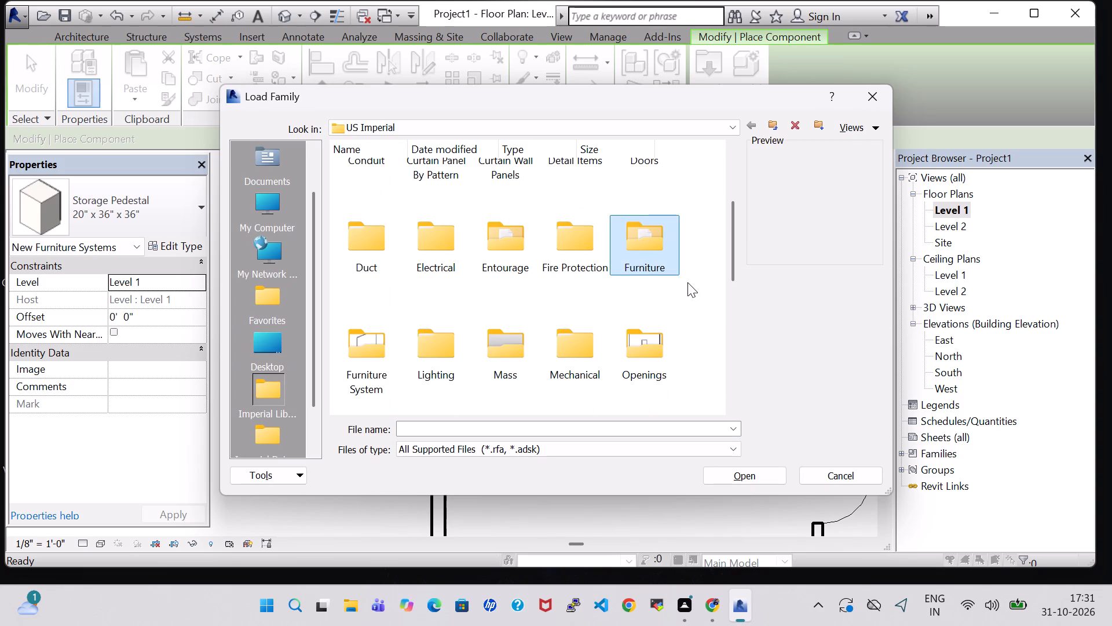
double_click(634, 220)
double_click(516, 200)
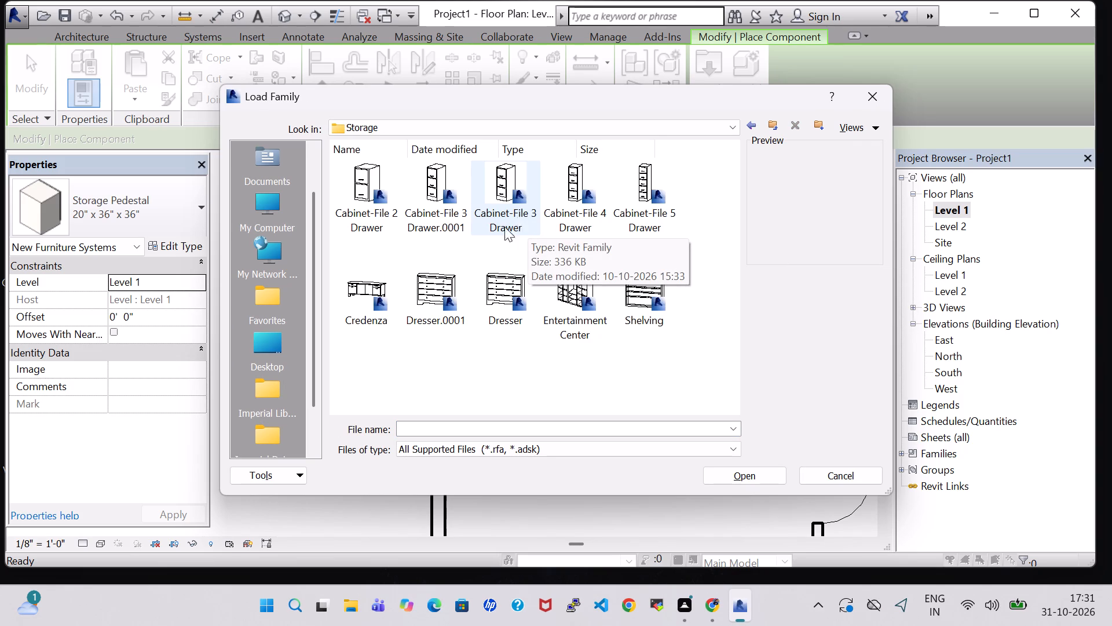
click(442, 195)
click(741, 474)
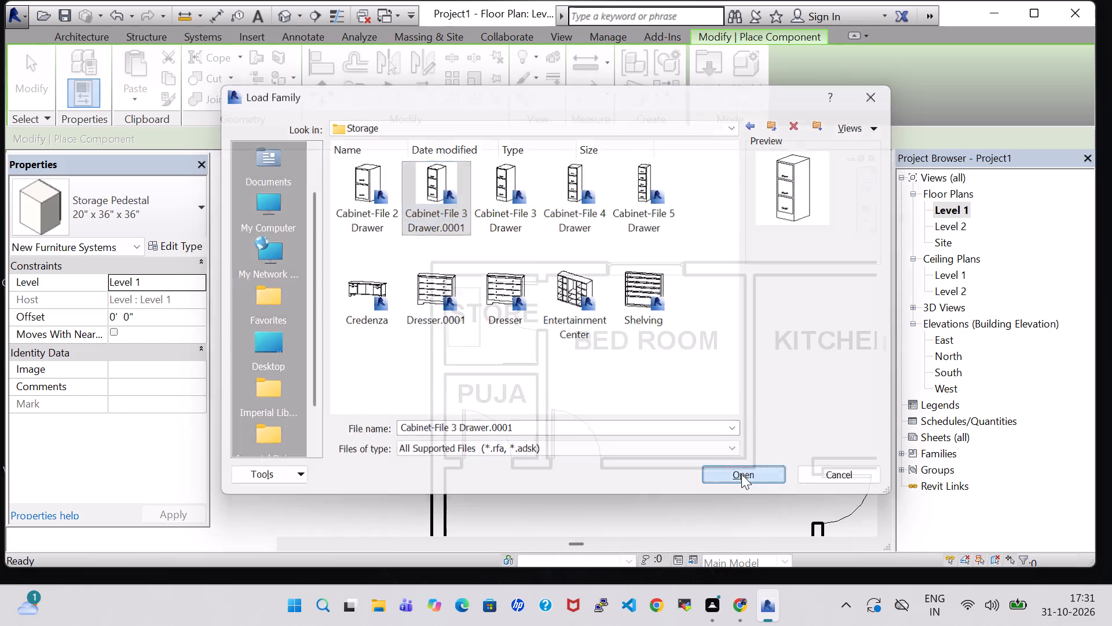
Place the 15" x 18" file cabinet by the store's puja partition, drawers facing the window wall, near side about 3'-1" from the exterior side wall.
scroll(506, 338, up, 3)
key(space)
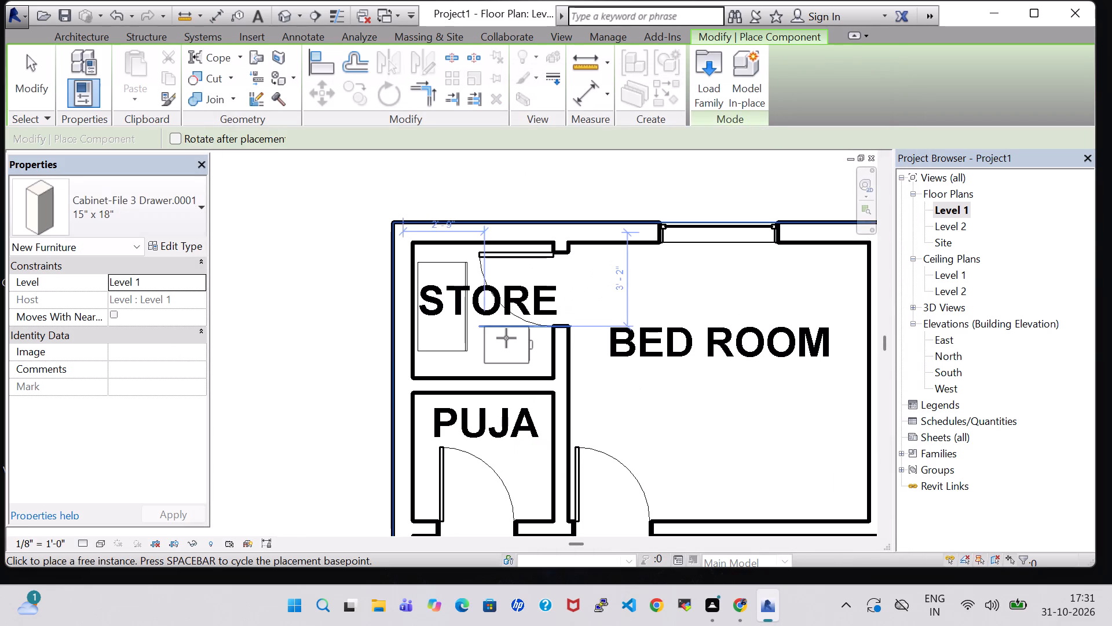
key(space)
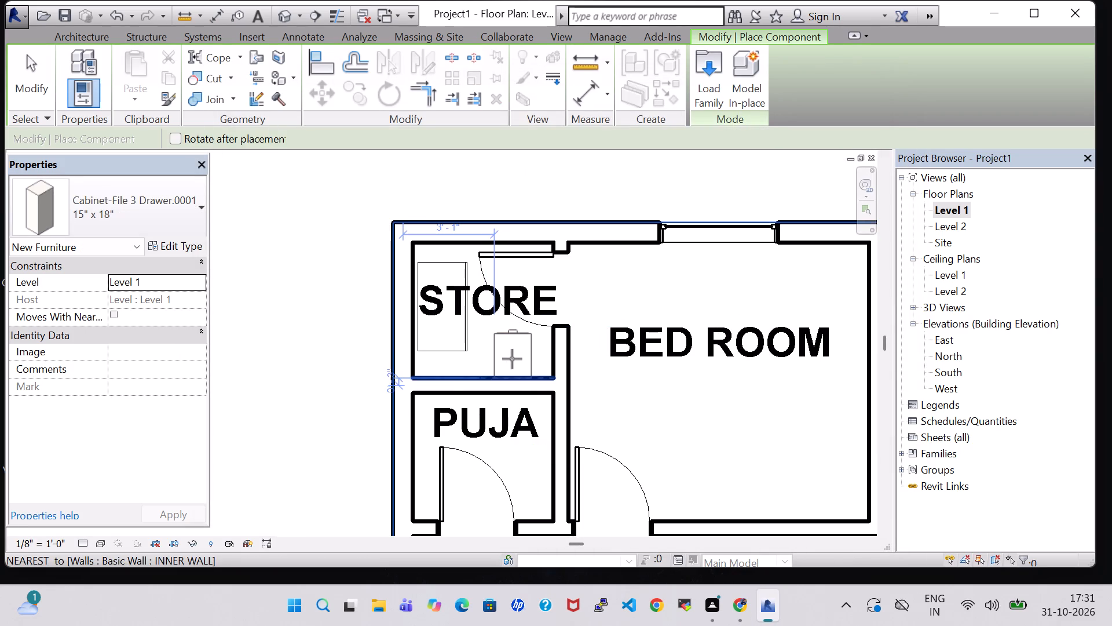
click(512, 359)
key(Escape)
key(Escape)
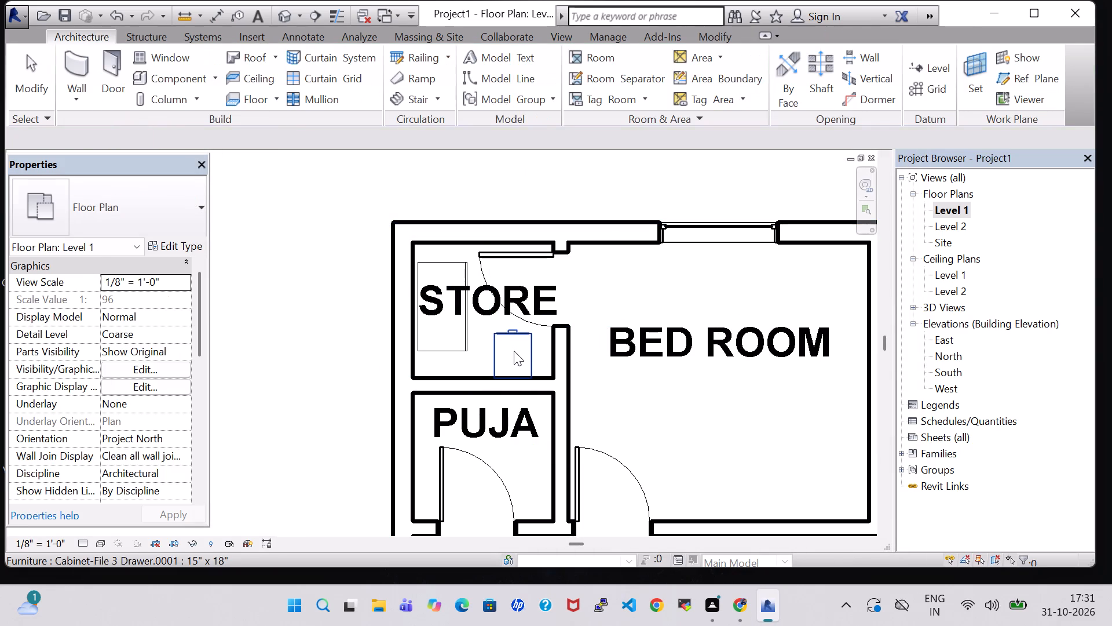
click(520, 339)
key(Up)
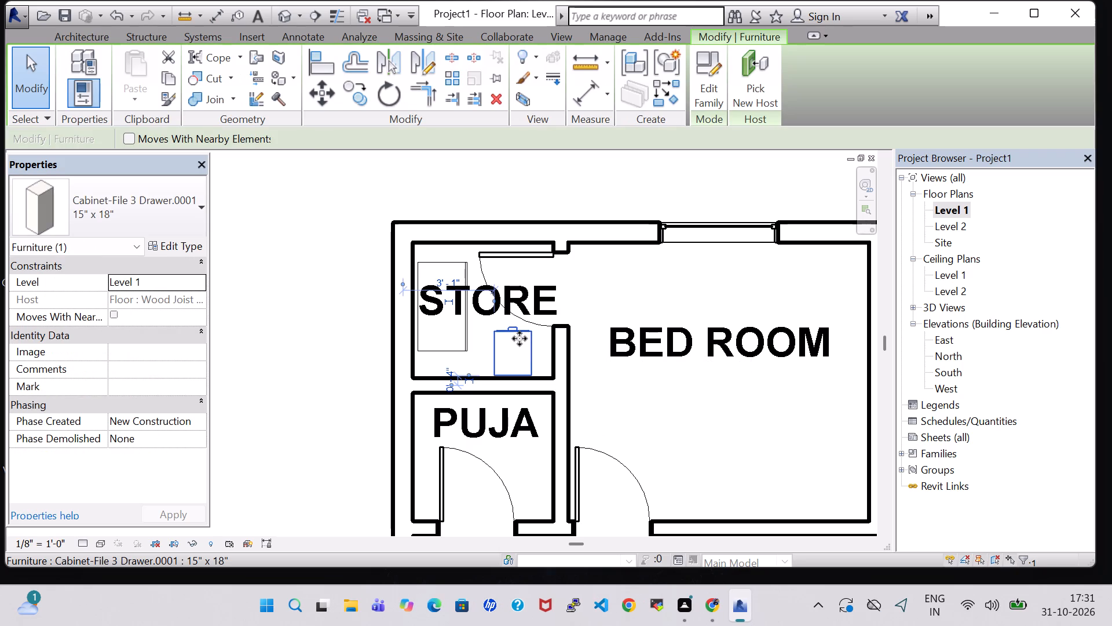
Examine the file cabinet and storage pedestal in the store room in the 3D view.
click(286, 16)
shift+middle_drag(664, 259, 627, 238)
middle_drag(674, 316, 614, 107)
scroll(594, 372, up, 5)
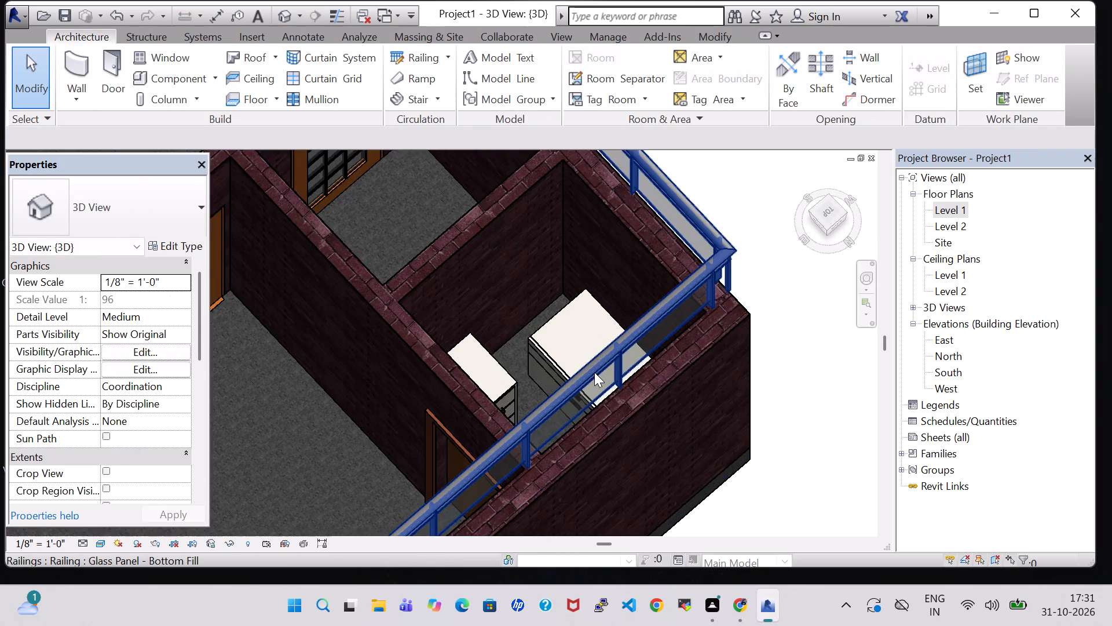
scroll(594, 372, up, 4)
scroll(616, 358, down, 7)
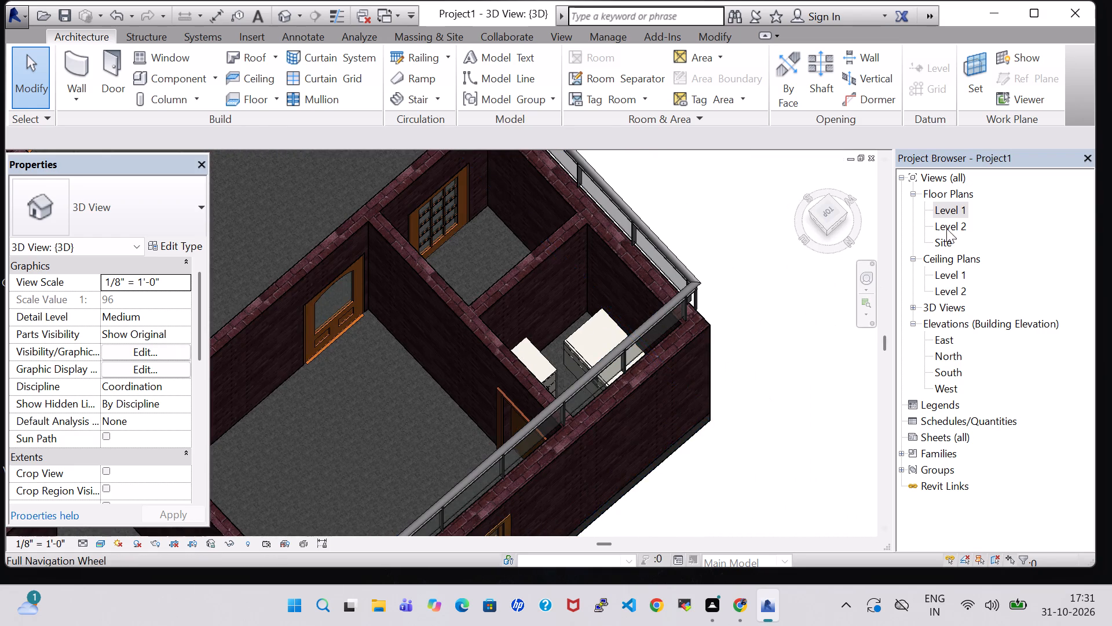
In the Level 1 plan, nudge the store's storage pedestal toward the bedroom window's wall, centring it about 2'-0" from that wall.
double_click(952, 214)
click(430, 263)
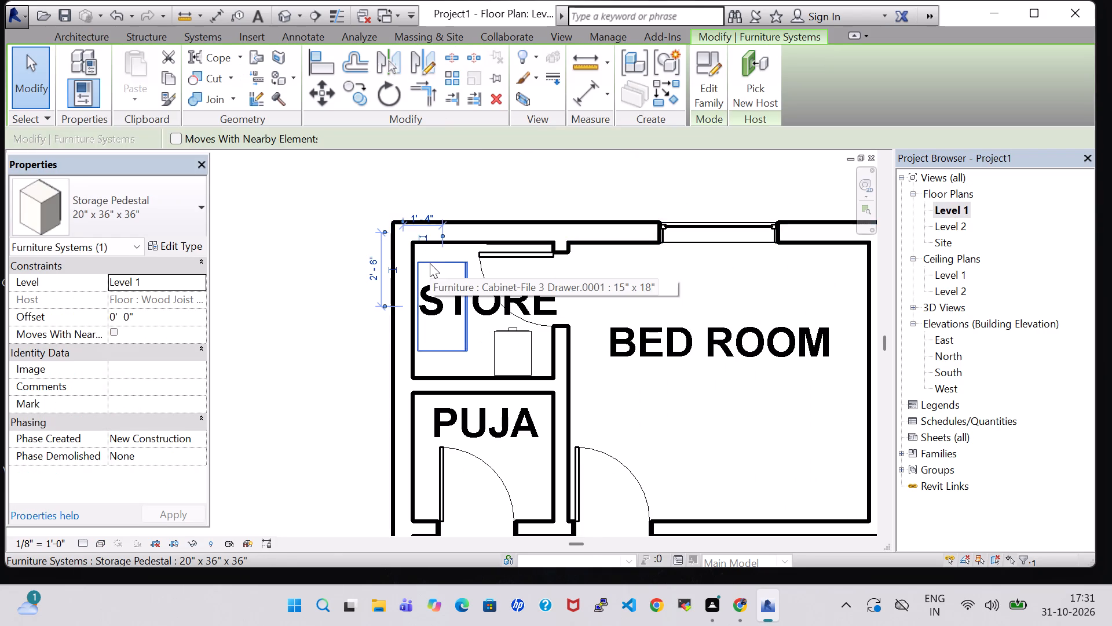
key(Up)
key(Up)
key(Up)
key(Up)
key(Up)
key(Up)
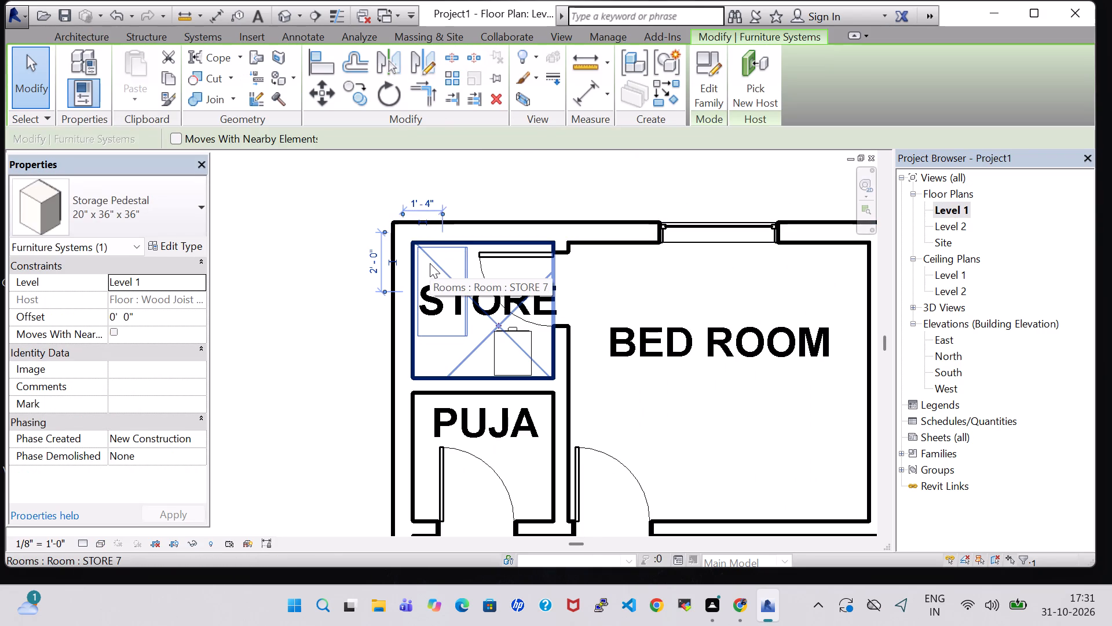
click(293, 312)
Load the Table-Rectangular family from the Tables folder of the Furniture library.
scroll(293, 312, down, 2)
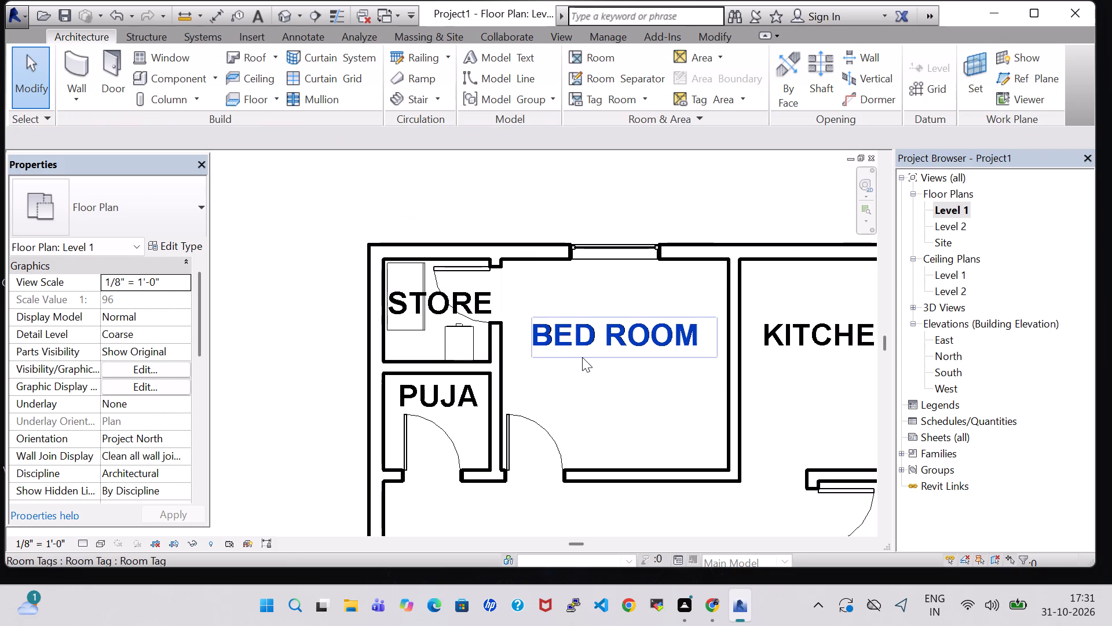
click(152, 75)
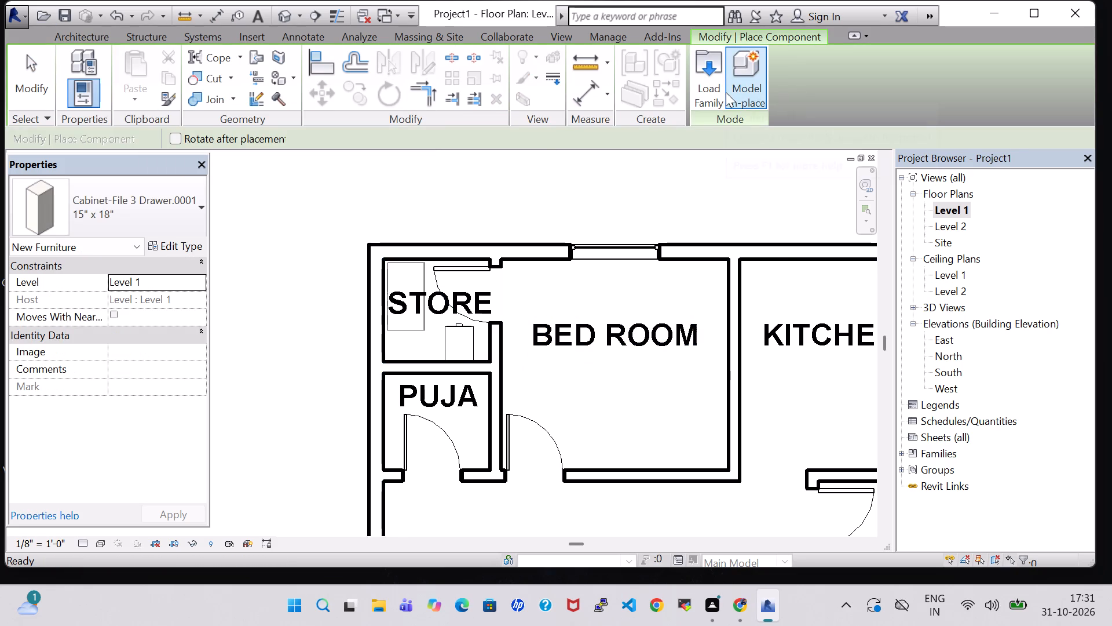
click(720, 94)
scroll(618, 229, down, 1)
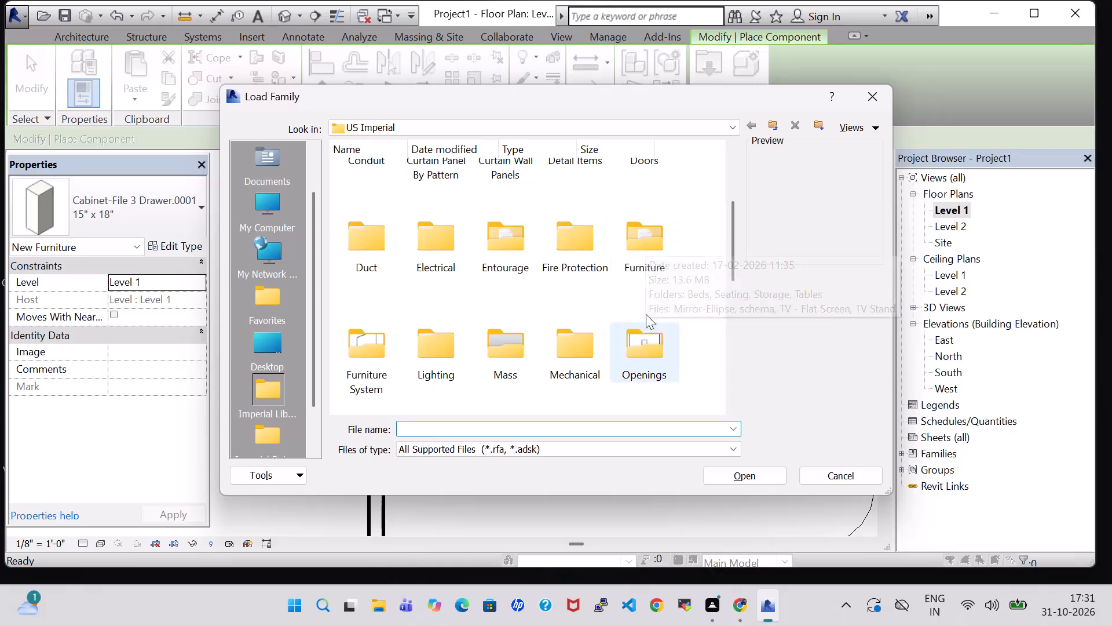
double_click(644, 250)
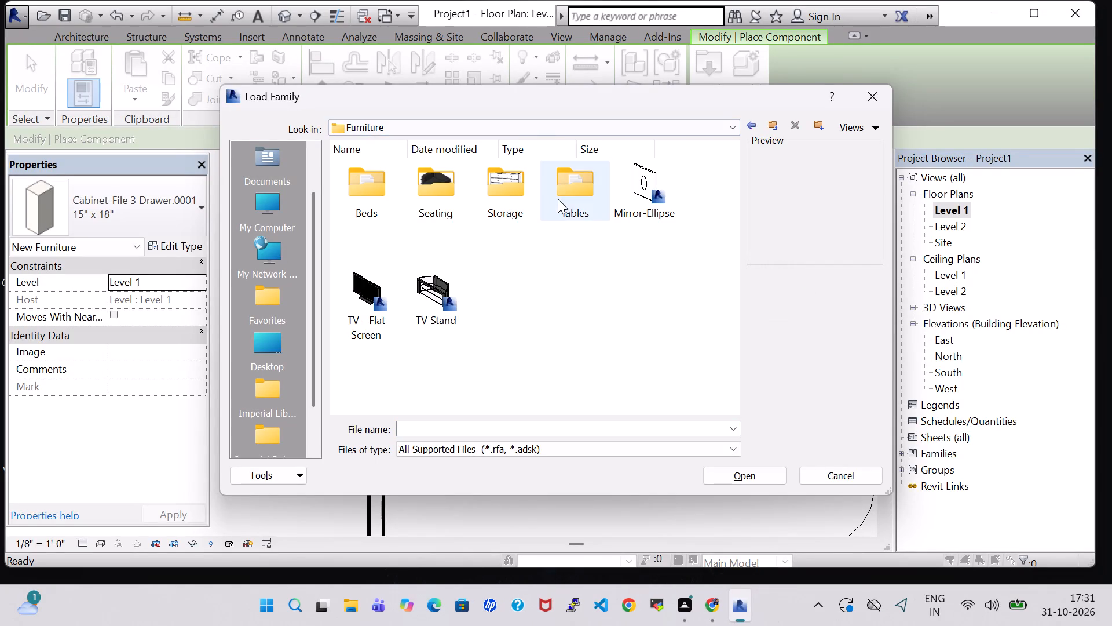
double_click(558, 199)
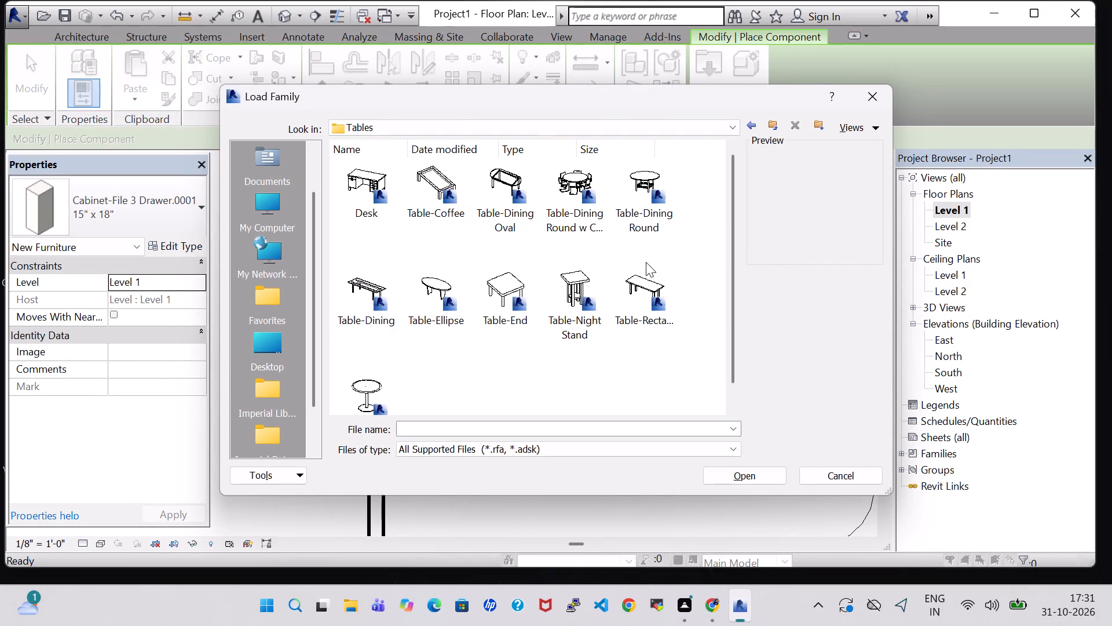
click(652, 265)
click(650, 288)
click(737, 473)
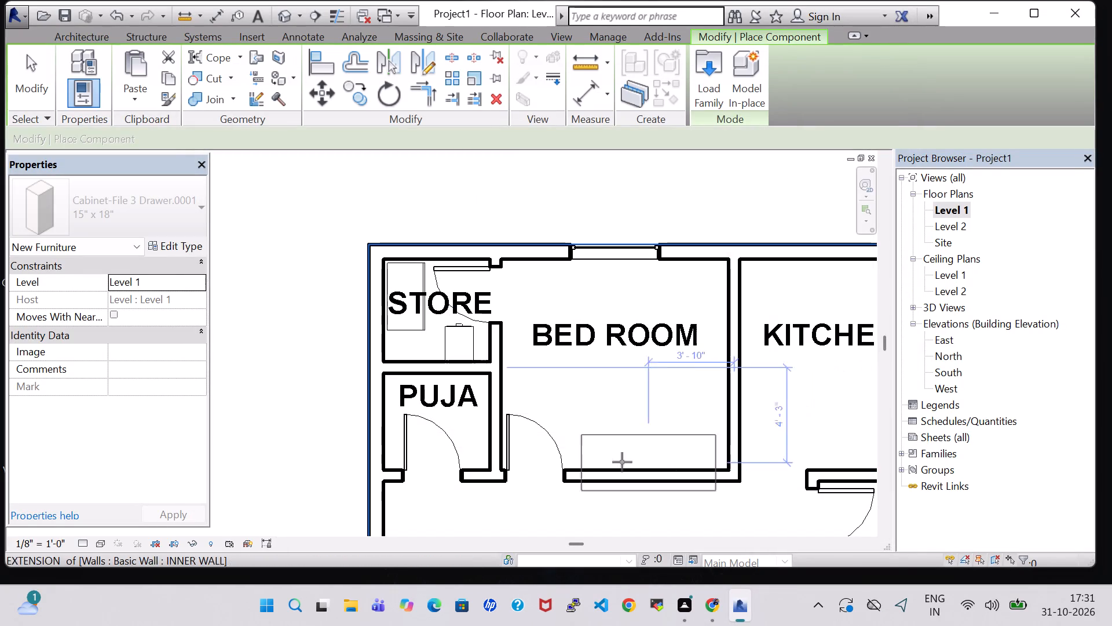
Place a 72" x 30" rectangular table in the puja room, centred about 2'-6" from the bedroom partition and 1'-7" from the store partition.
scroll(423, 385, up, 6)
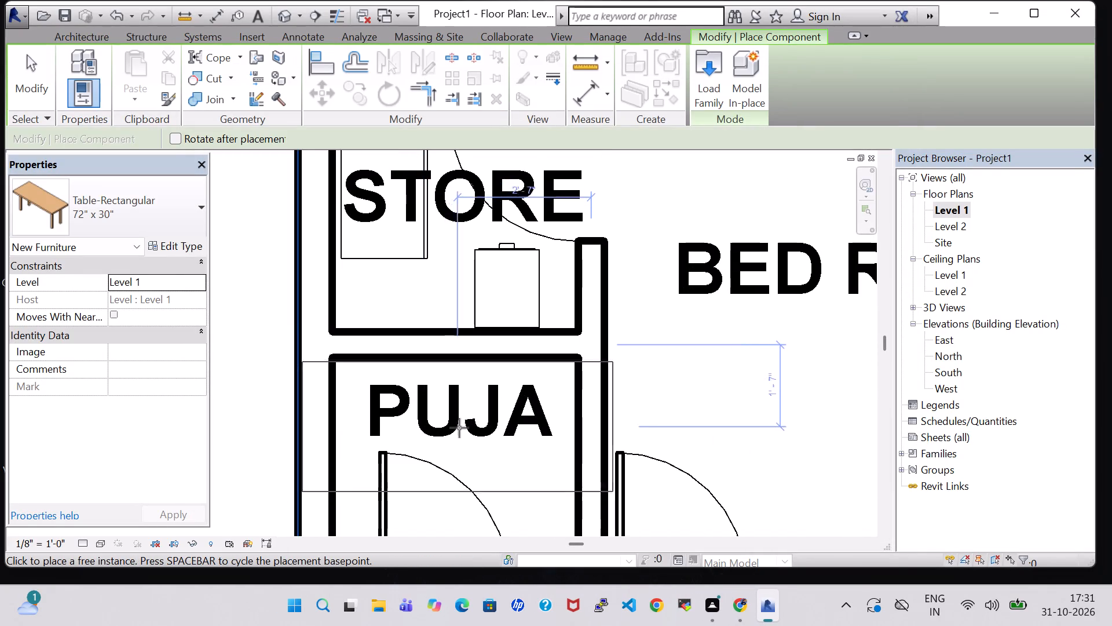
click(463, 425)
key(Escape)
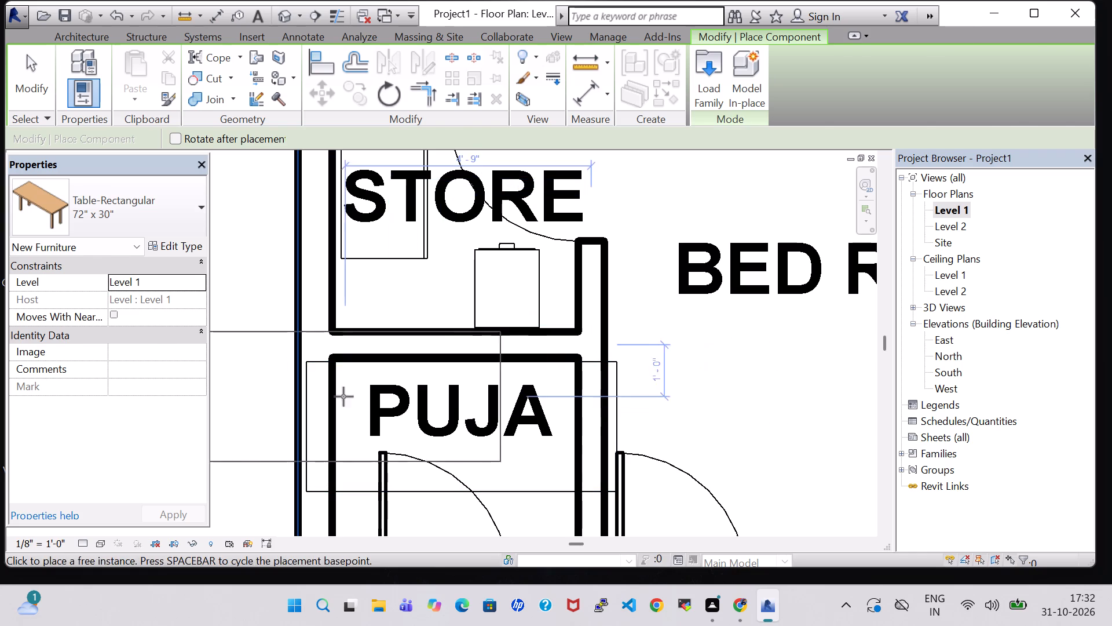
key(Escape)
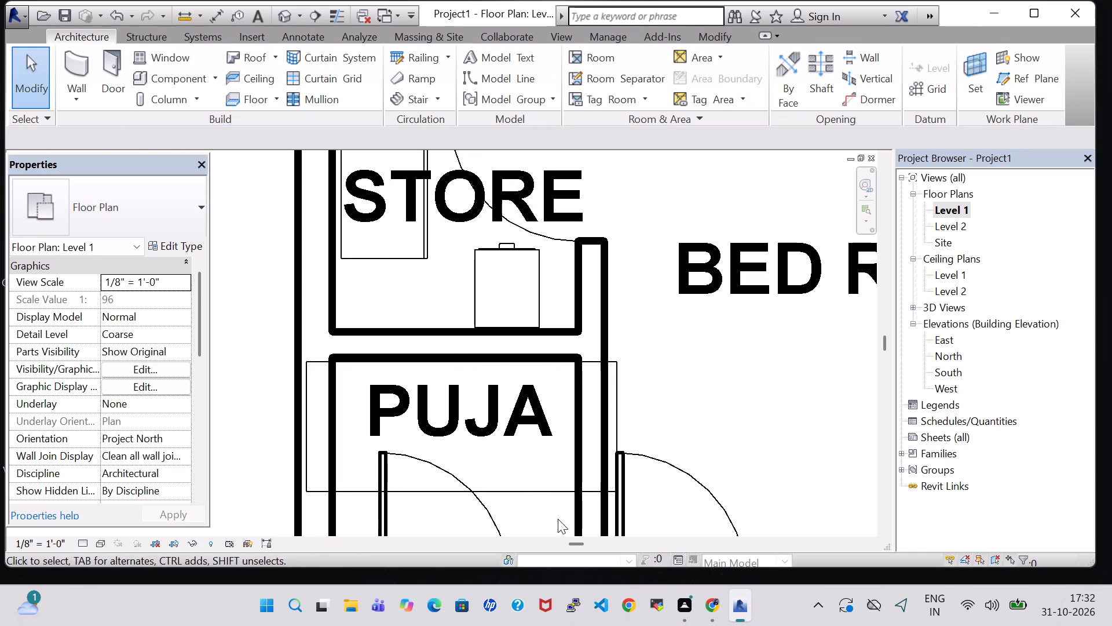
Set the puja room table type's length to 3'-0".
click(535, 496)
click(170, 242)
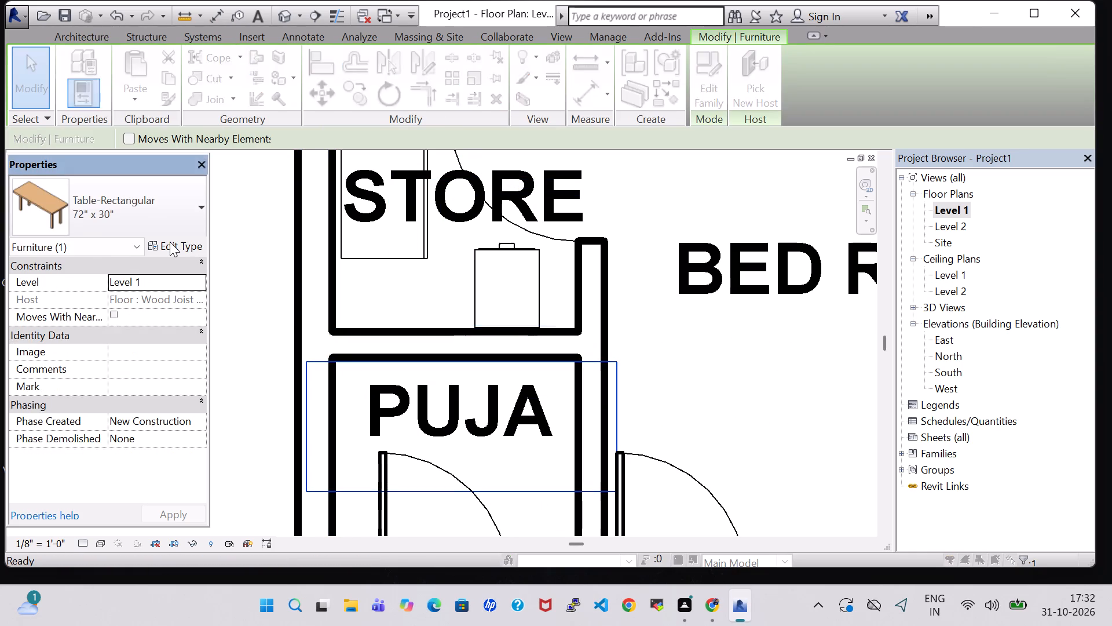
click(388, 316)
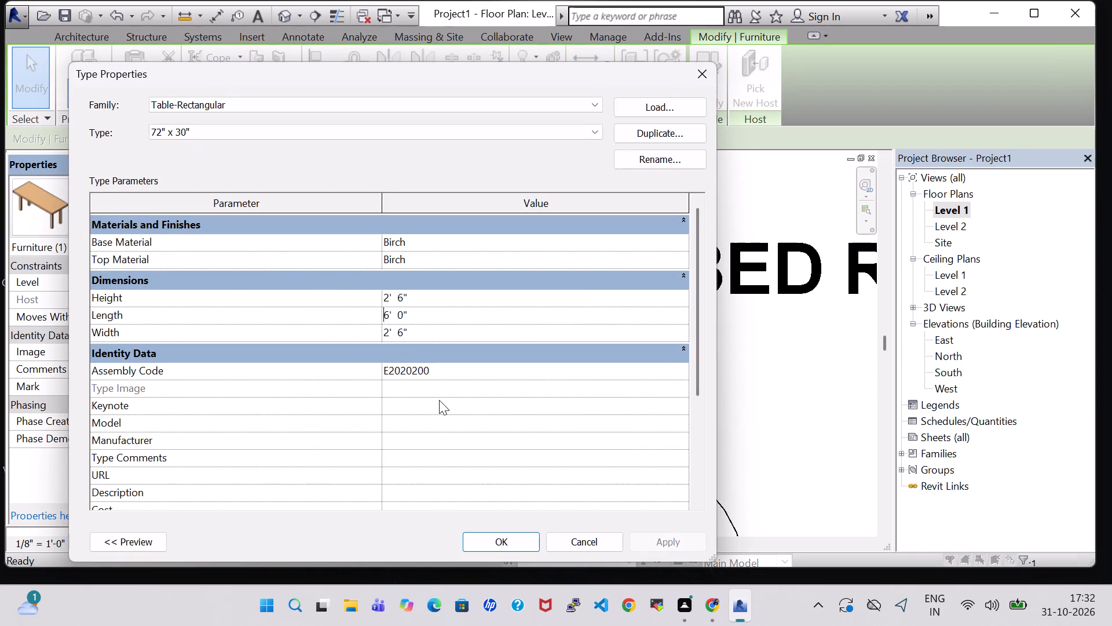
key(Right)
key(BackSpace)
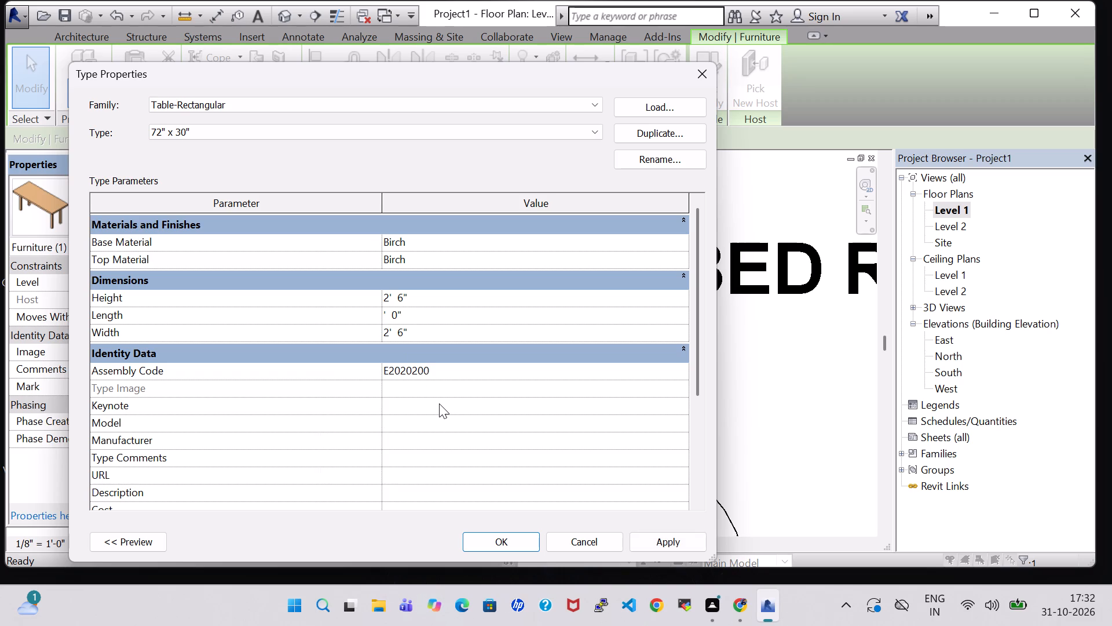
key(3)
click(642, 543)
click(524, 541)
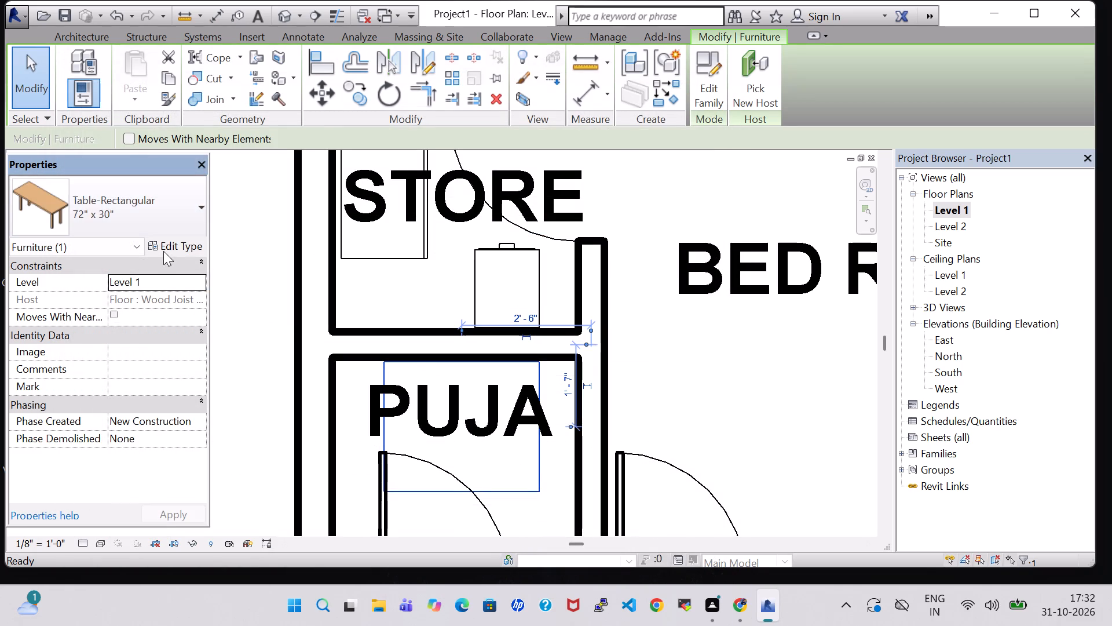
Set the puja room table type's length to 4'-0".
click(163, 251)
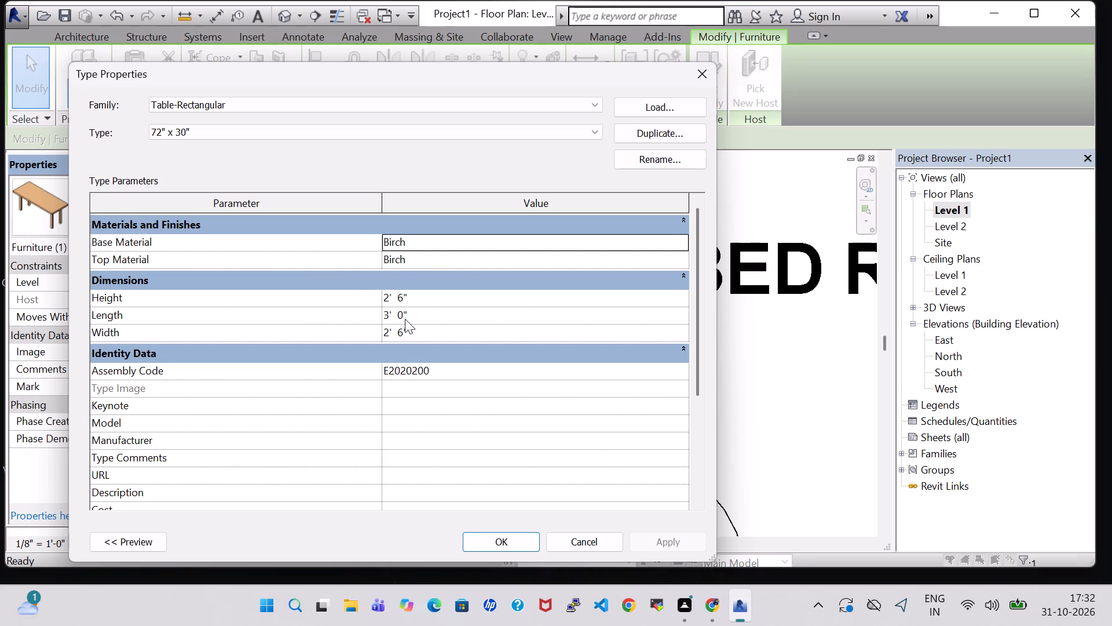
click(405, 319)
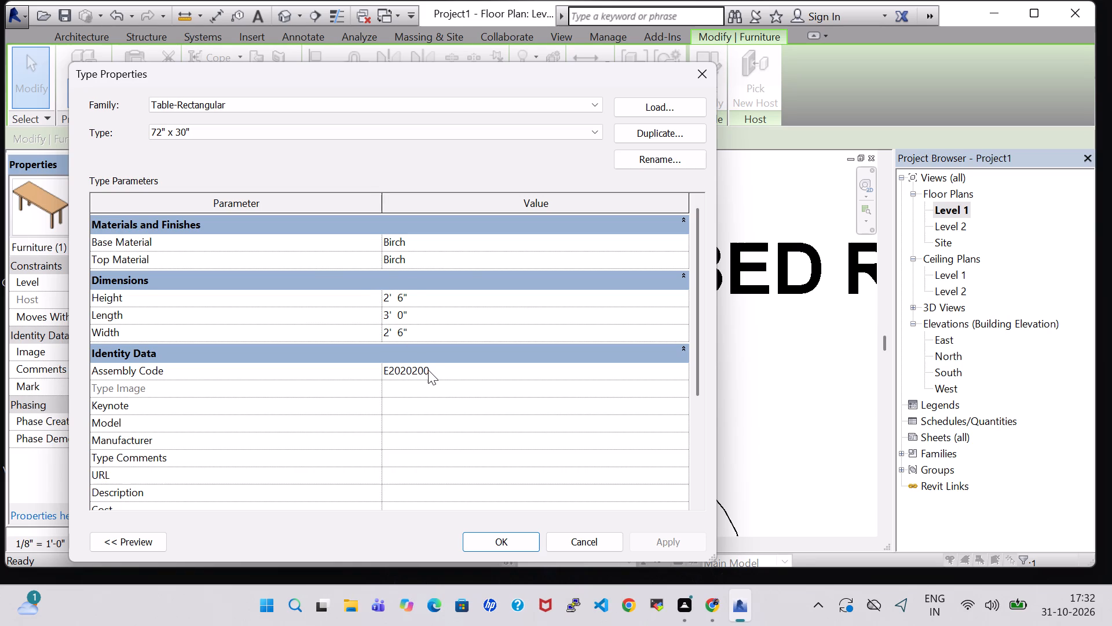
key(Left)
key(Left)
key(Left)
key(Left)
key(BackSpace)
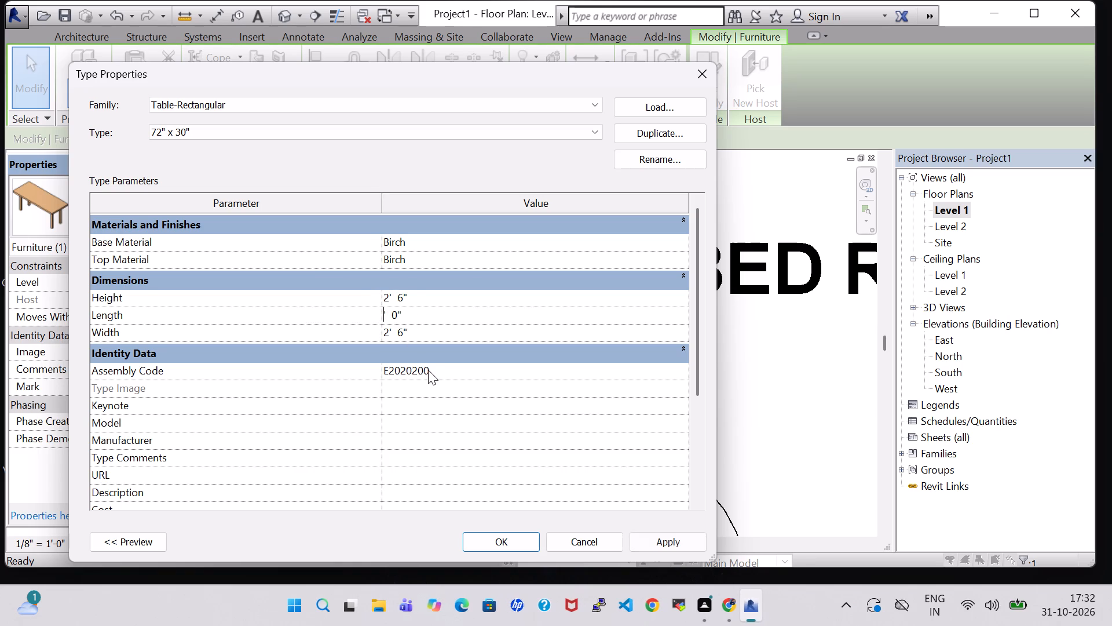
key(4)
key(Return)
click(674, 552)
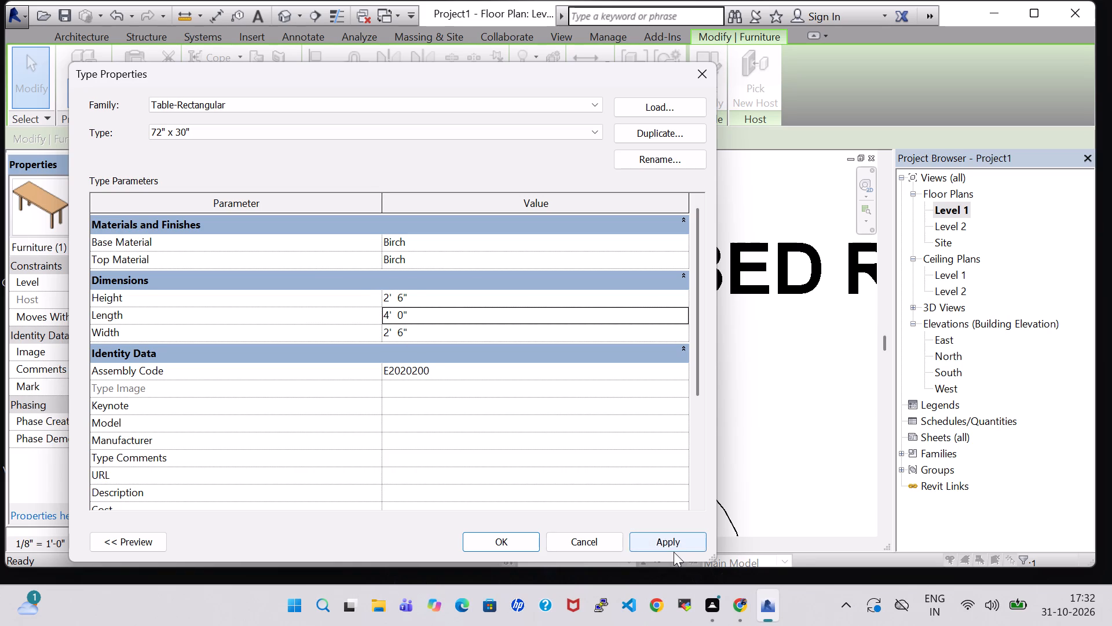
click(517, 545)
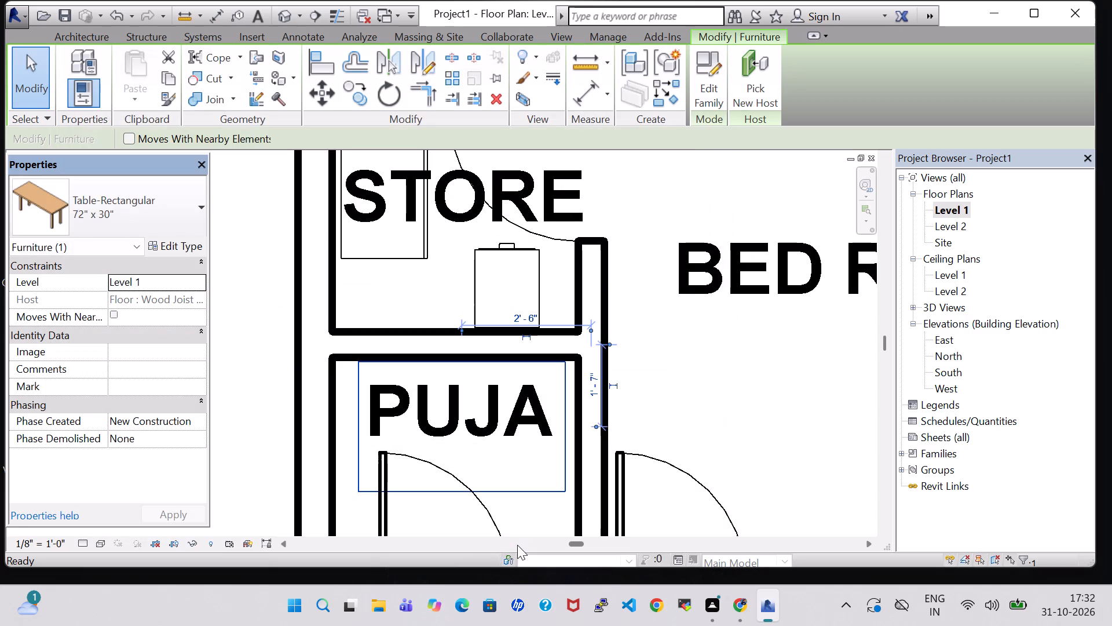
key(Left)
key(Down)
Set the puja room table type's width to 2'-0".
click(162, 249)
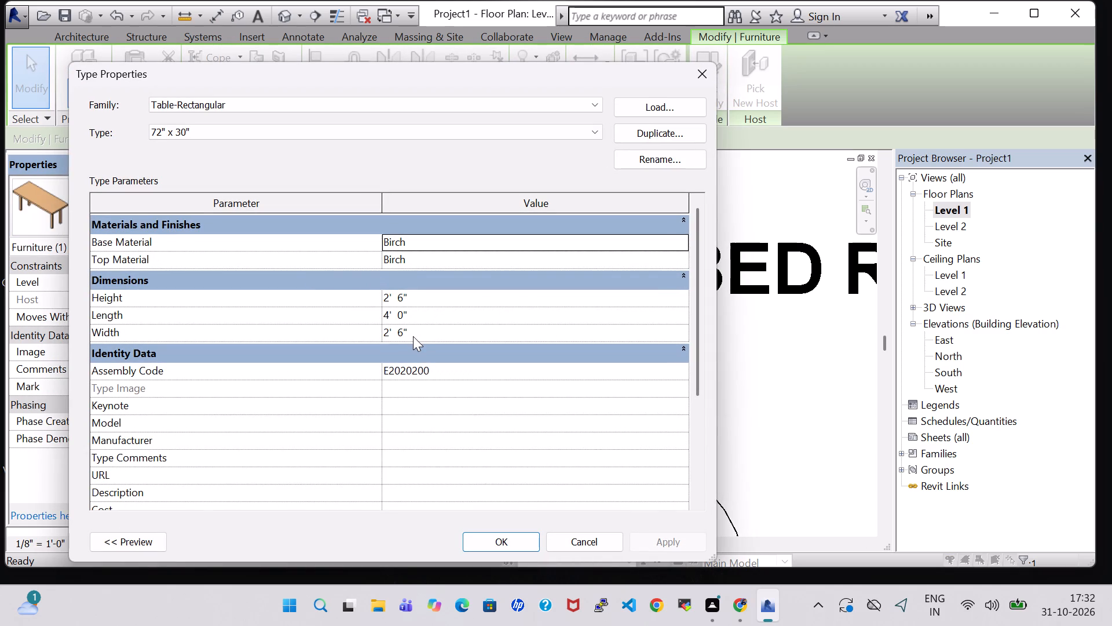
click(404, 336)
key(BackSpace)
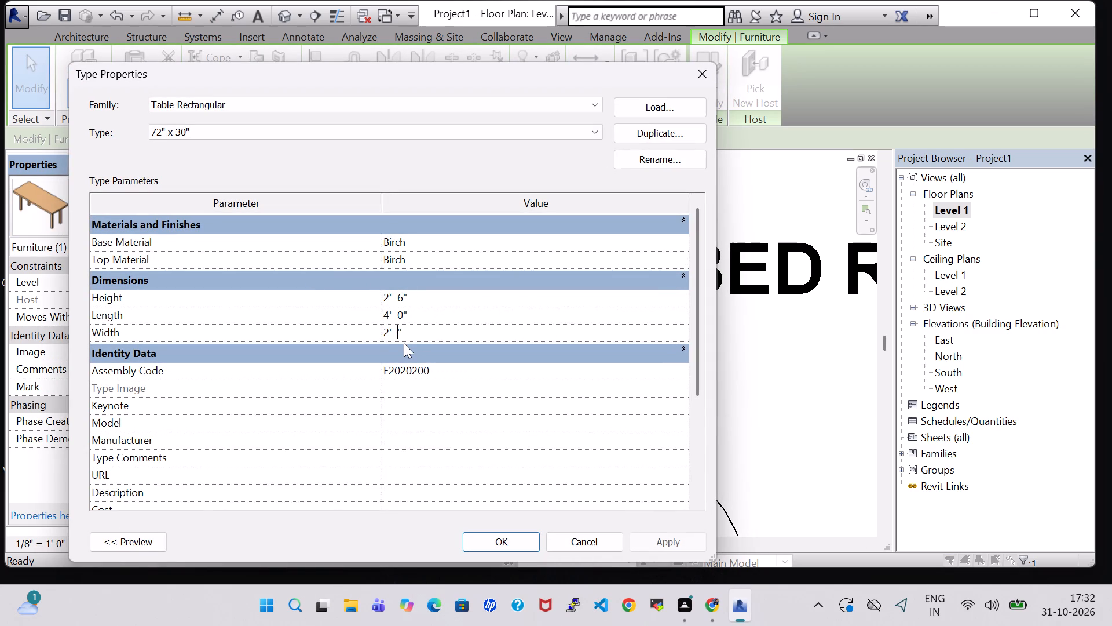
key(0)
click(669, 544)
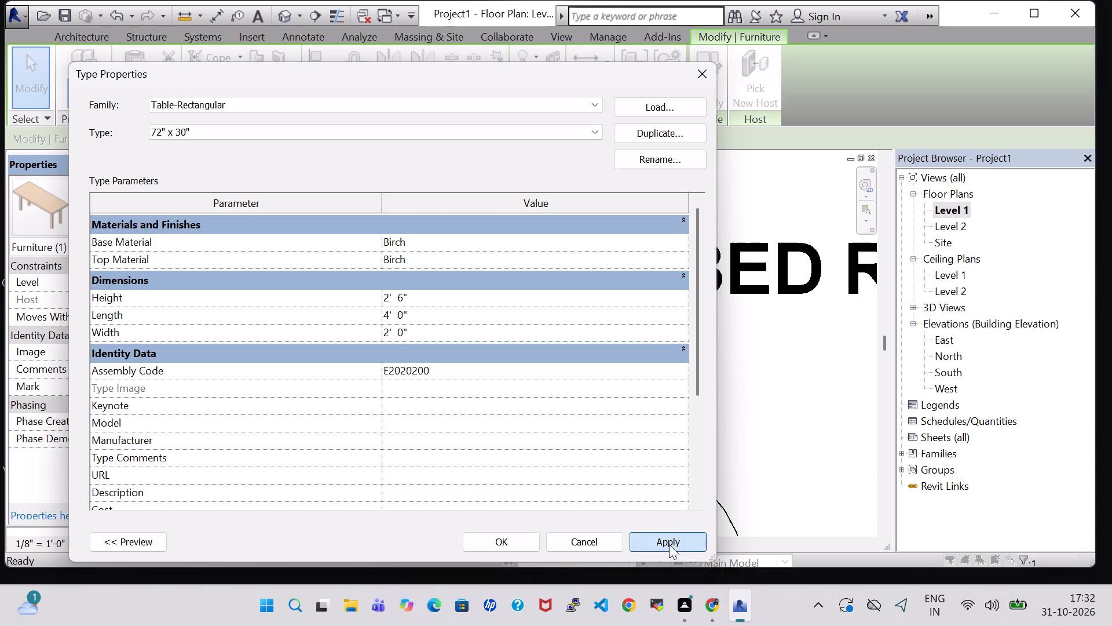
click(507, 537)
click(769, 362)
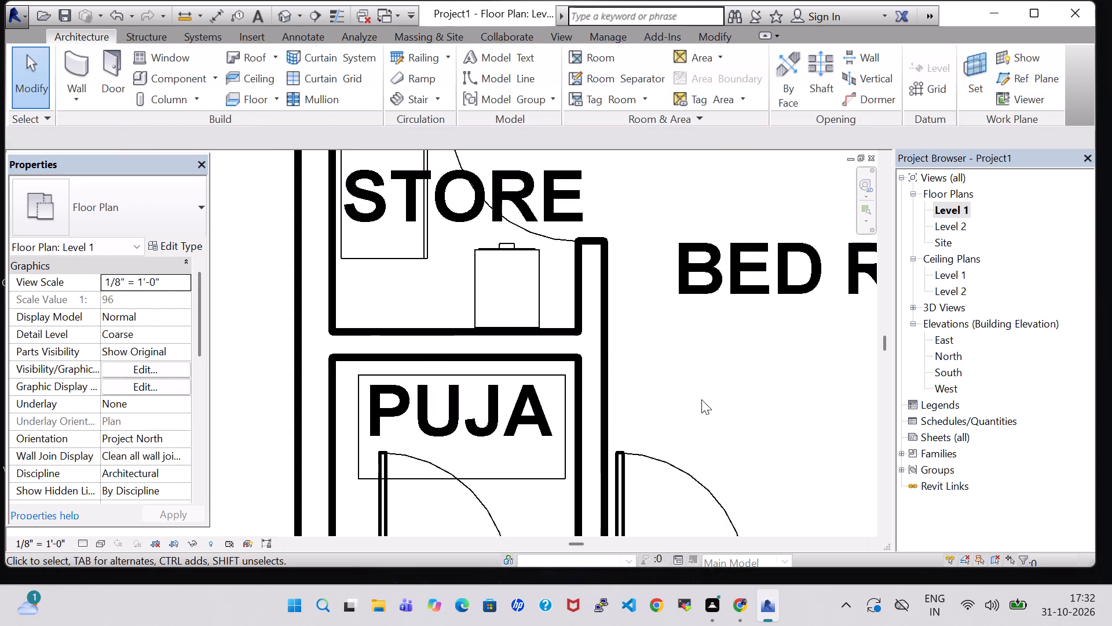
Nudge the puja room table to about 2'-8" from the bedroom partition and 1'-5" from the store partition.
middle_drag(701, 399, 686, 259)
click(462, 338)
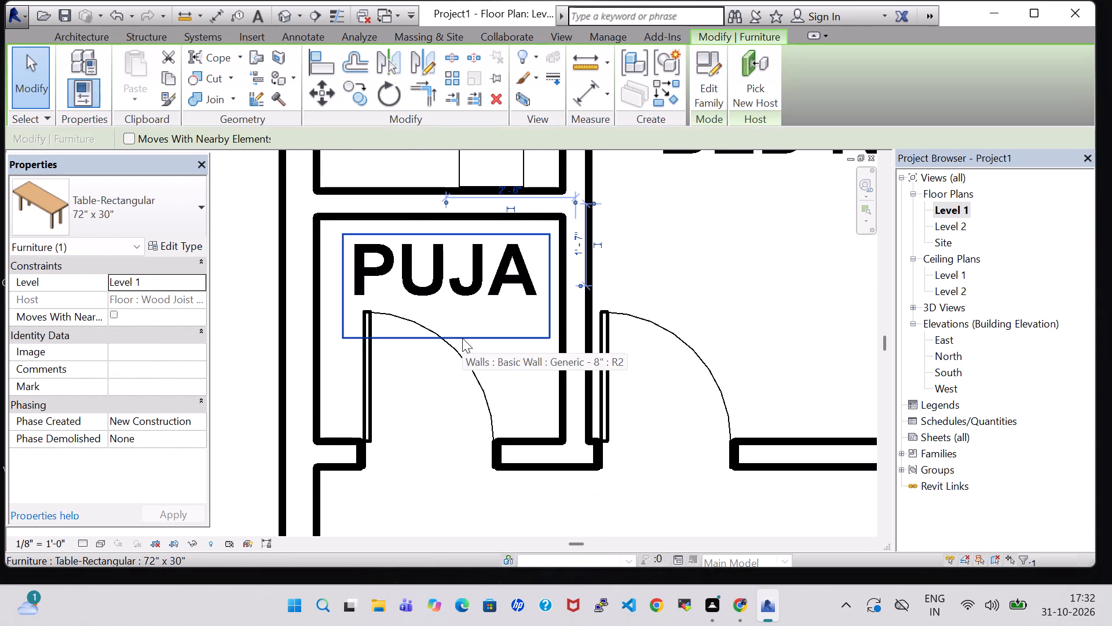
key(Up)
key(Up)
key(Left)
key(Up)
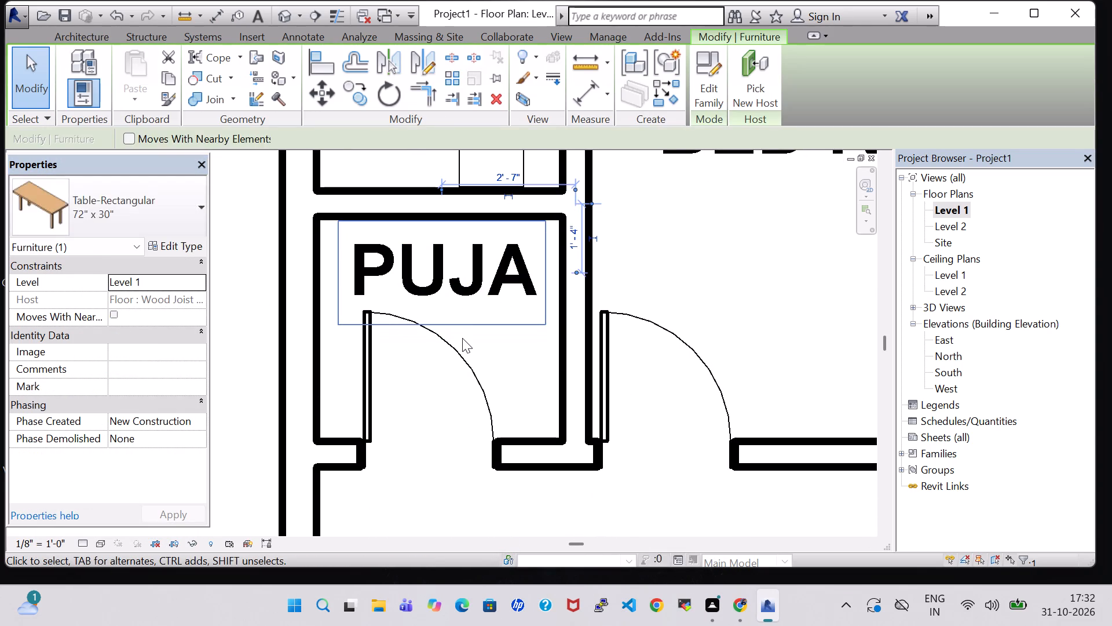
key(Left)
key(Down)
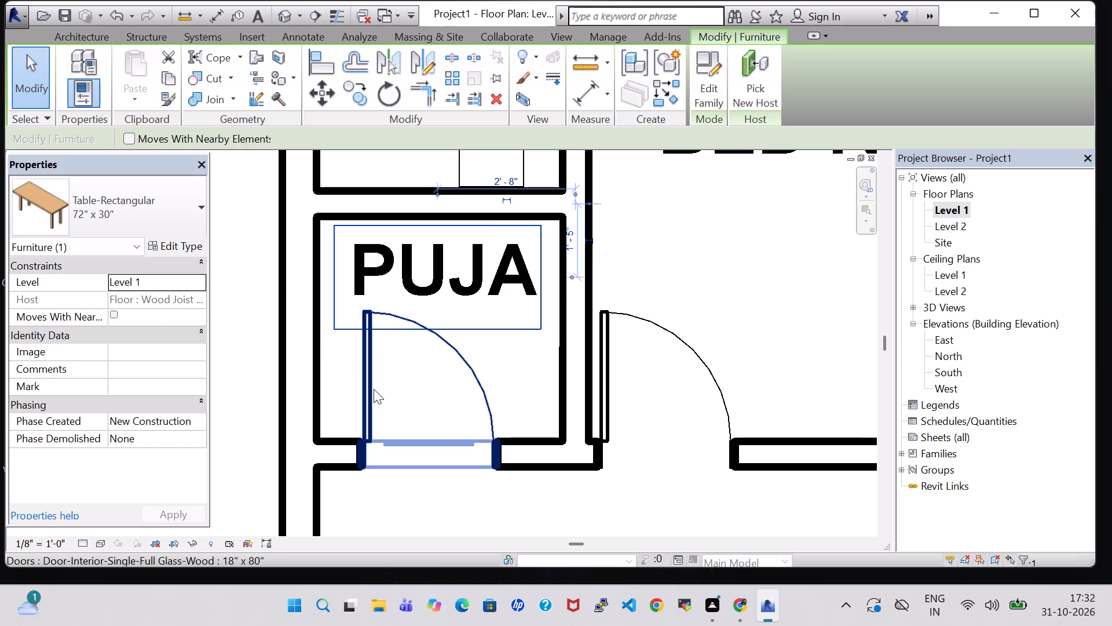
Set the width of the puja room door's type, Door-Interior-Single-Full Glass-Wood 18" x 80", to 2'-0".
click(371, 389)
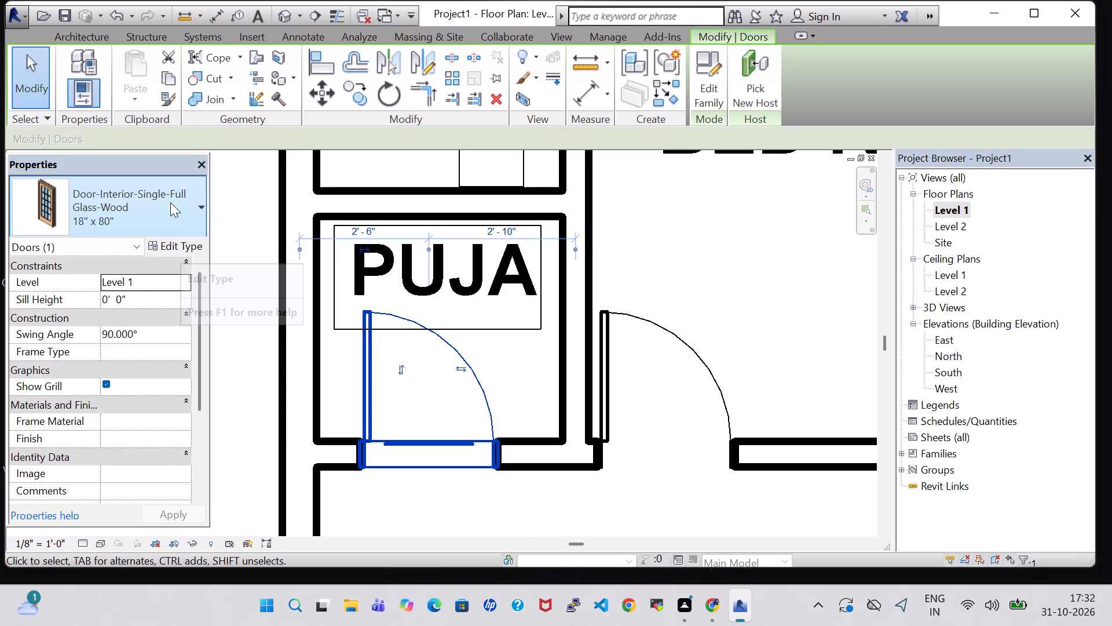
click(178, 252)
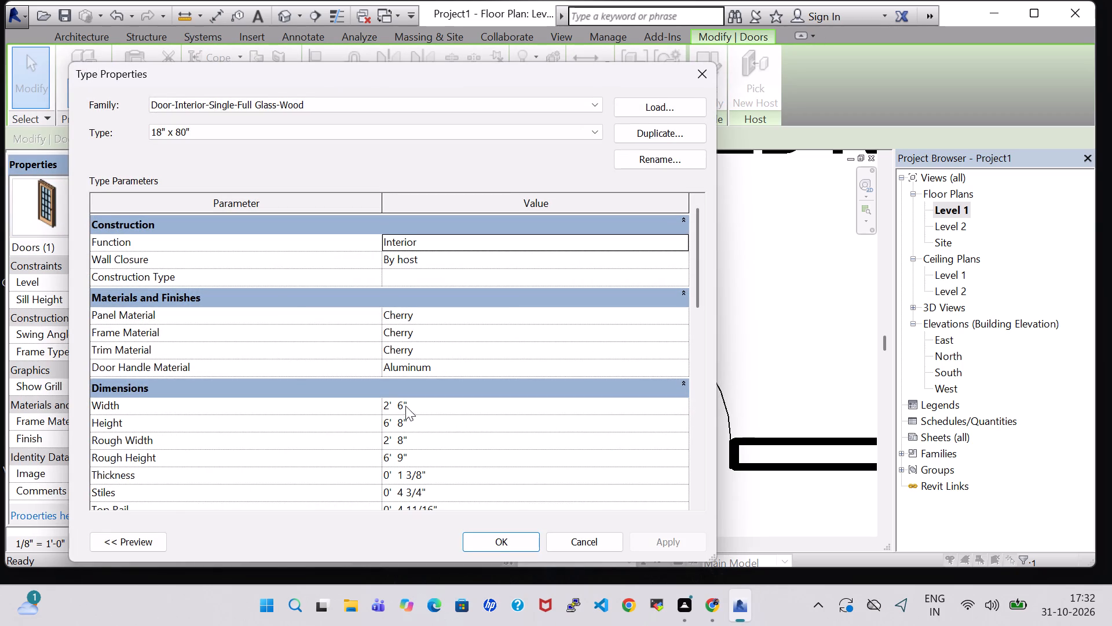
click(403, 405)
key(BackSpace)
key(0)
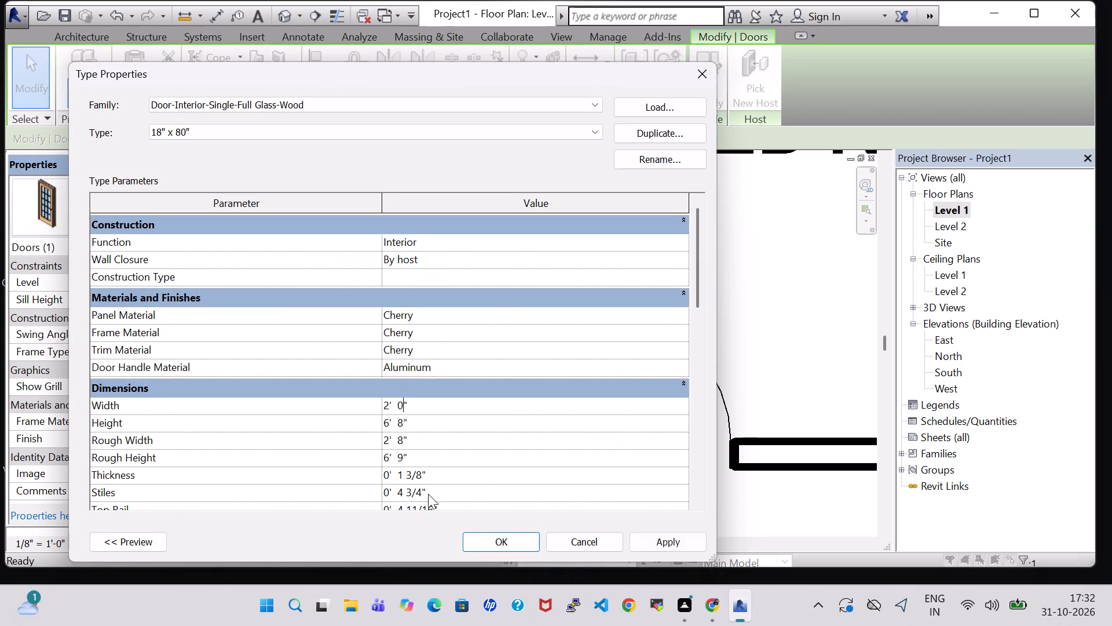
click(671, 543)
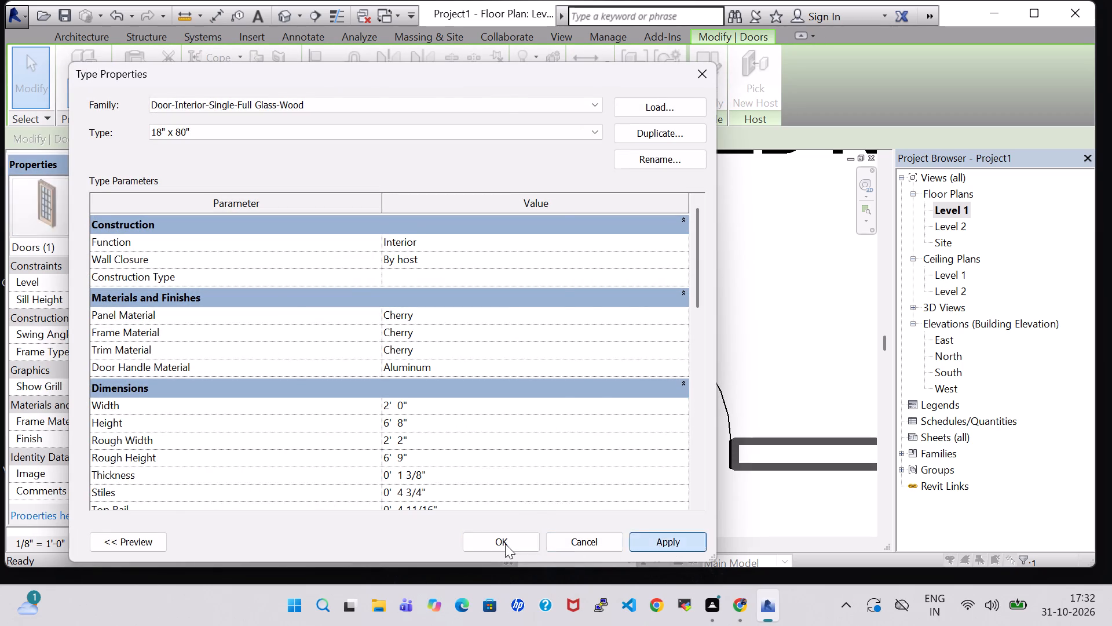
click(492, 543)
click(771, 321)
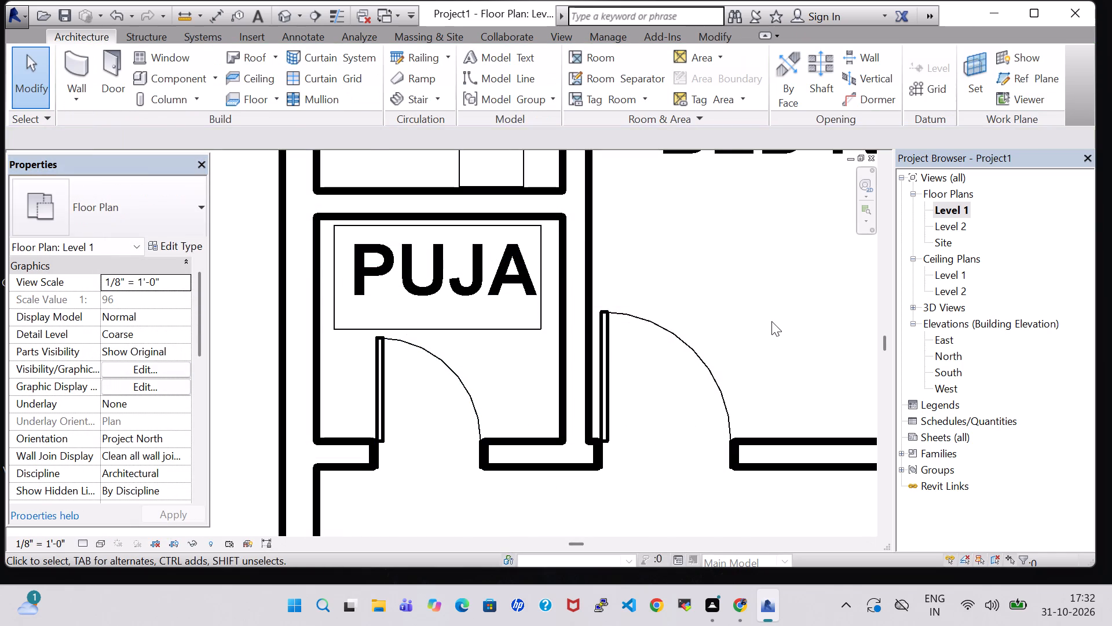
Examine the puja room table, the store furniture and the whole house in the 3D view.
scroll(771, 321, down, 2)
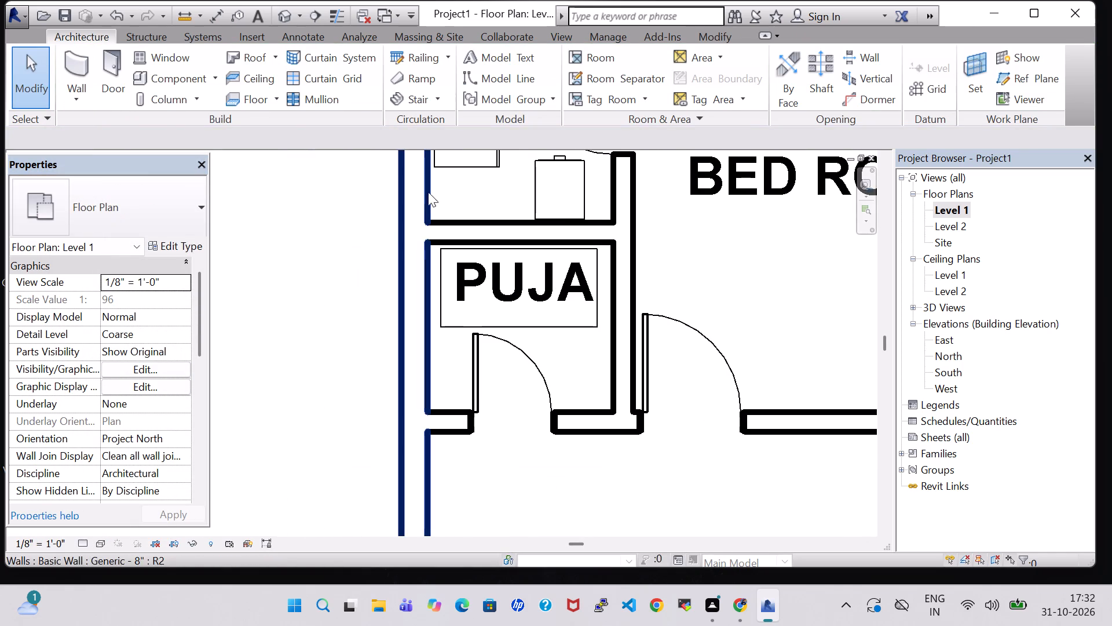
click(282, 20)
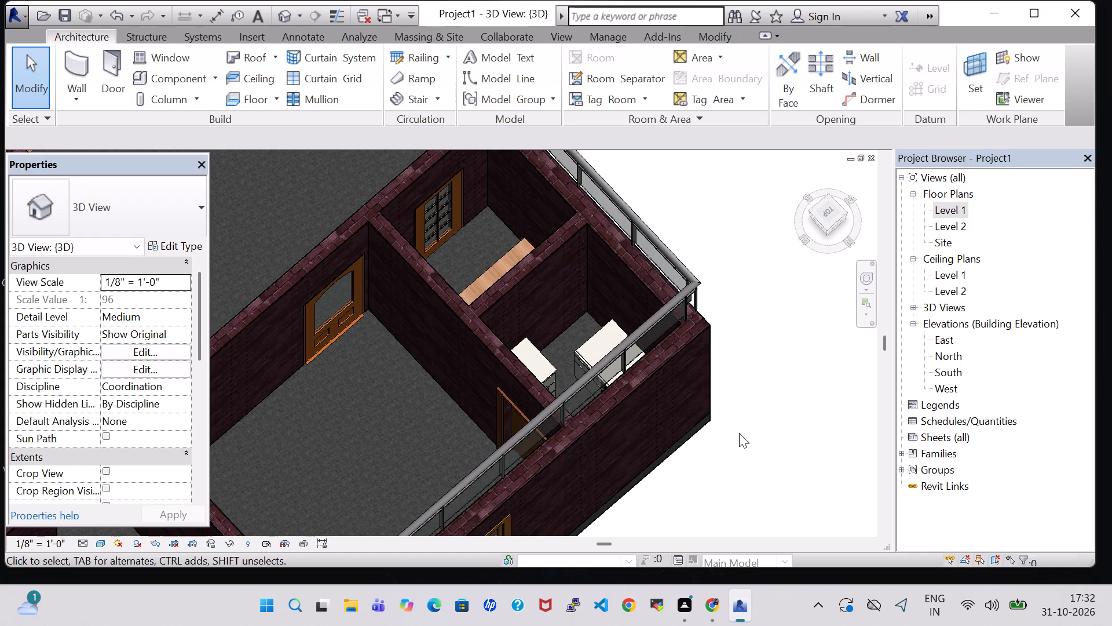
shift+middle_drag(705, 232, 707, 236)
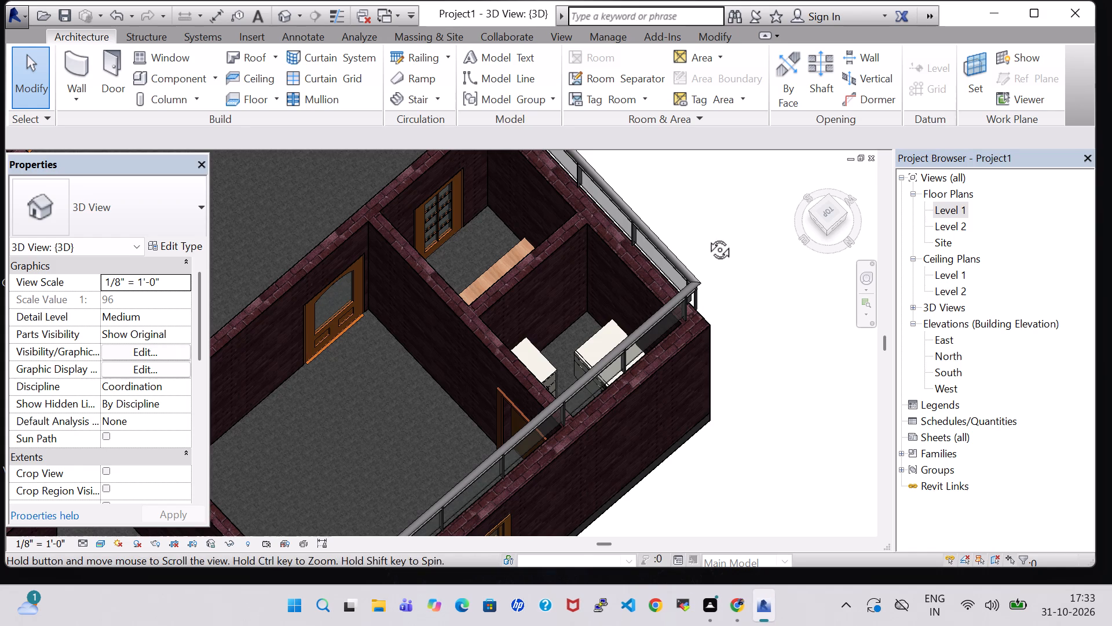
shift+middle_drag(707, 236, 762, 351)
shift+scroll(762, 351, down, 1)
middle_drag(503, 336, 641, 438)
shift+middle_drag(562, 425, 601, 336)
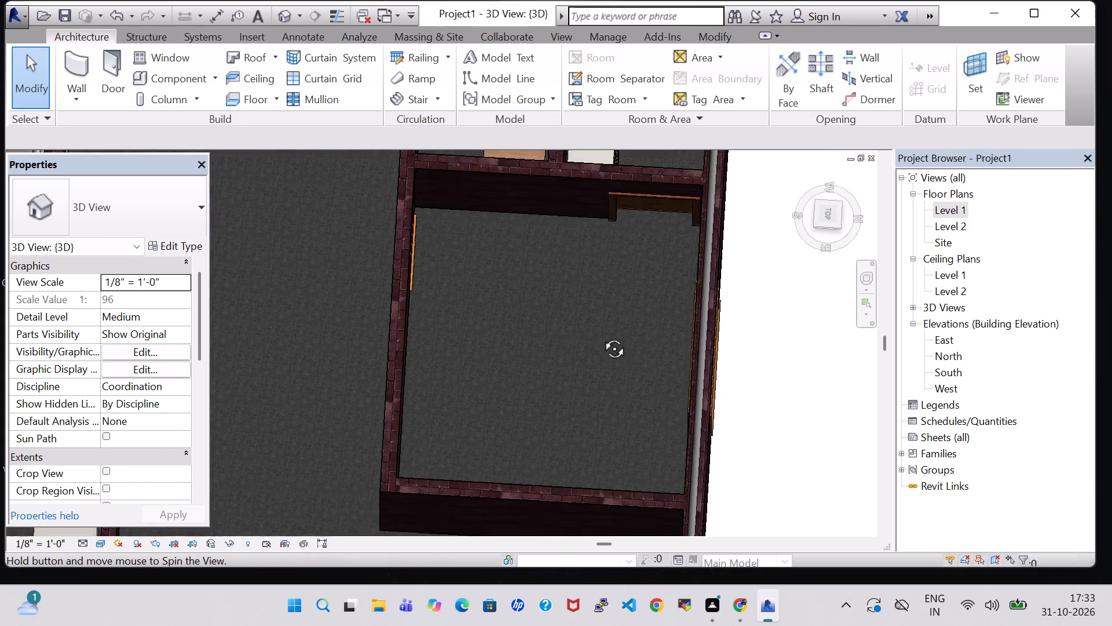
shift+middle_drag(601, 336, 599, 327)
middle_click(554, 314)
middle_drag(573, 319, 617, 337)
middle_drag(678, 404, 678, 424)
shift+middle_drag(575, 401, 612, 296)
middle_drag(606, 294, 537, 357)
shift+middle_drag(554, 332, 552, 435)
middle_drag(683, 261, 714, 472)
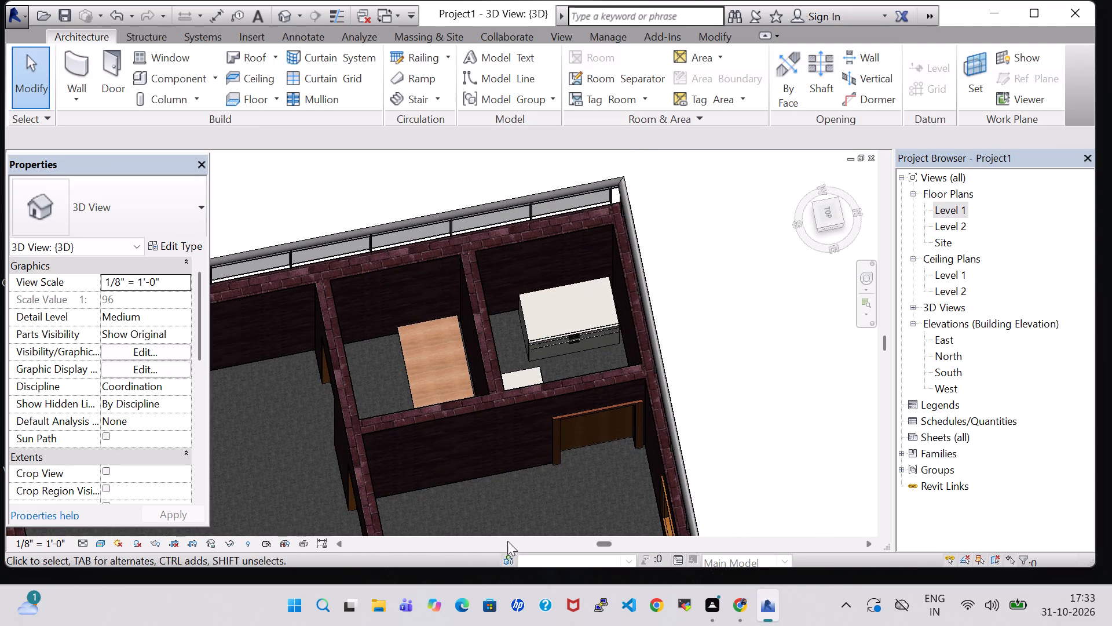
shift+middle_click(576, 503)
shift+middle_drag(576, 503, 654, 444)
shift+middle_drag(429, 316, 481, 292)
shift+middle_drag(487, 286, 532, 225)
shift+middle_drag(664, 414, 704, 333)
middle_drag(673, 320, 733, 339)
shift+middle_drag(638, 389, 667, 346)
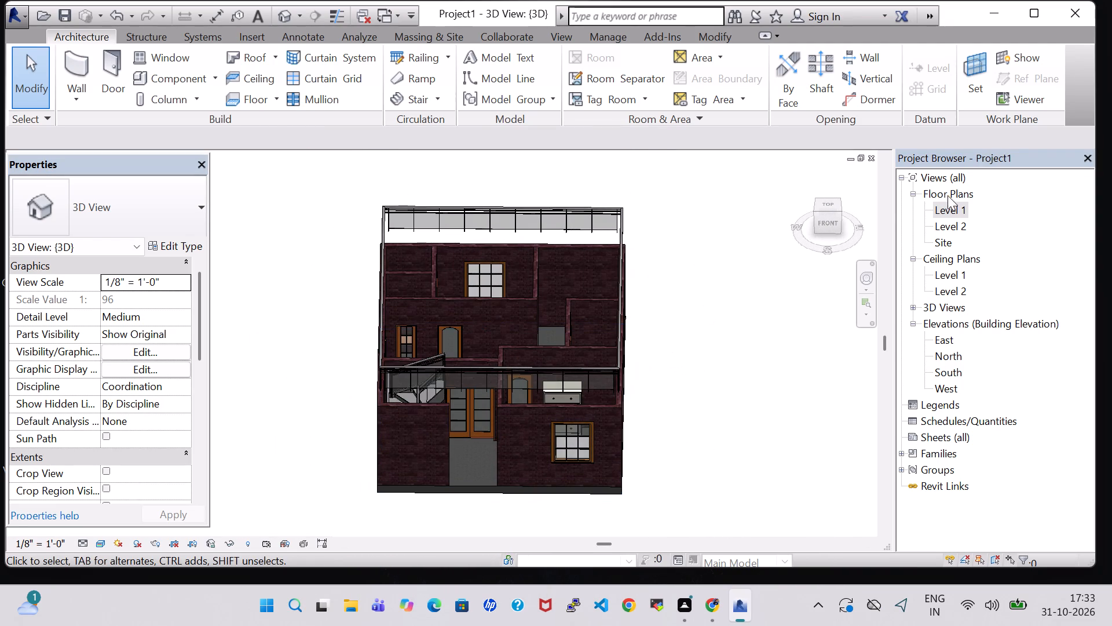
Return to the Level 1 floor plan and review the layout of the whole house.
double_click(957, 205)
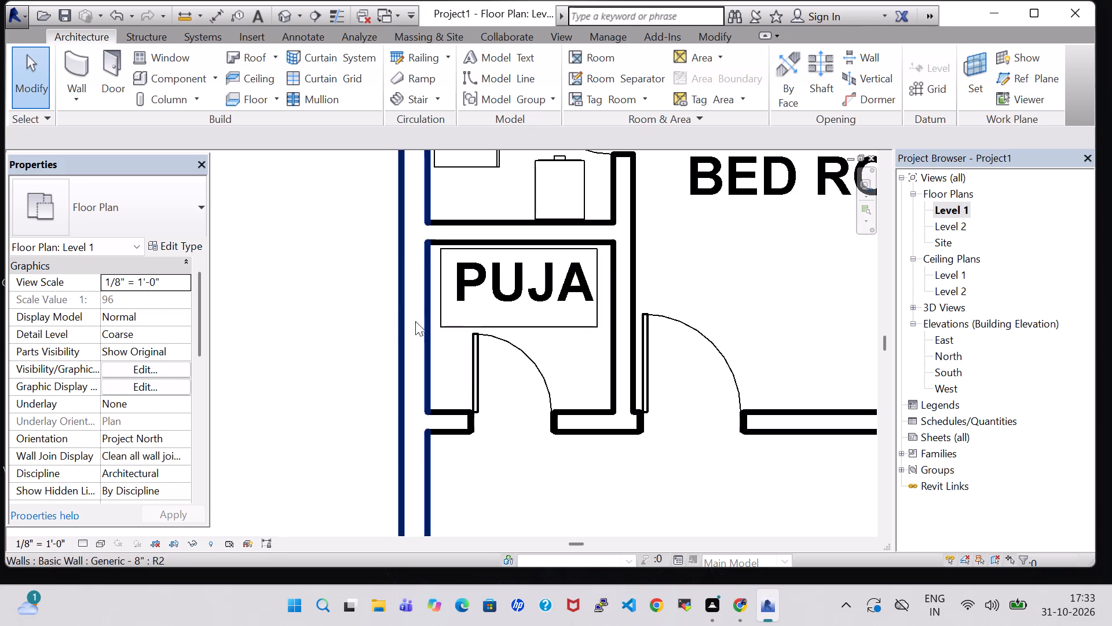
scroll(487, 310, down, 6)
middle_drag(643, 300, 536, 301)
scroll(536, 301, down, 1)
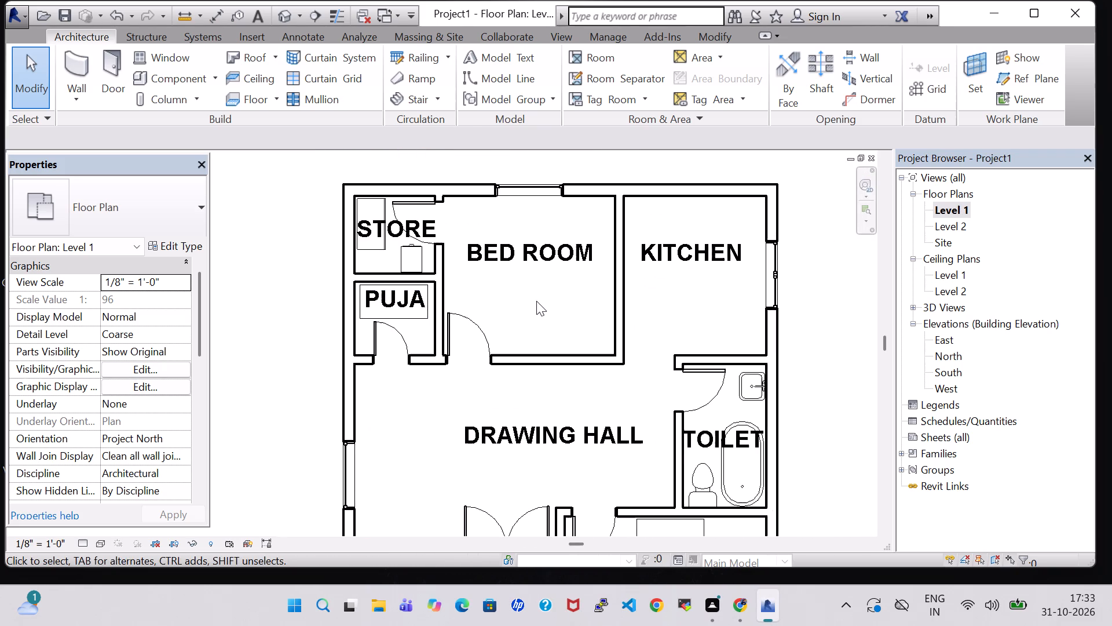
middle_drag(775, 415, 780, 383)
scroll(780, 383, down, 1)
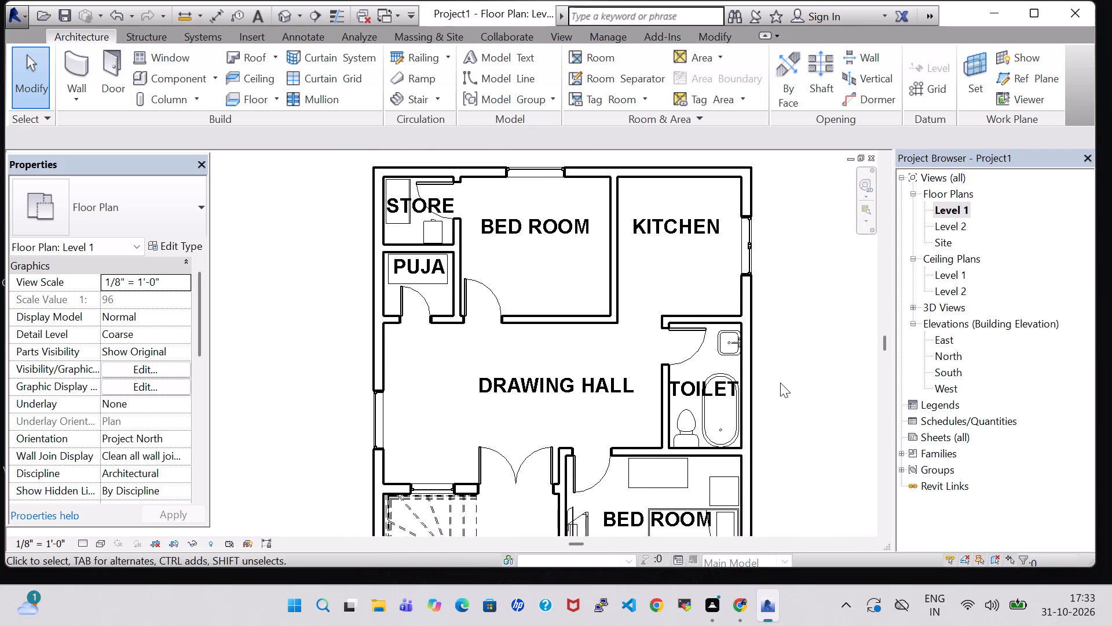
scroll(780, 383, down, 1)
middle_click(780, 383)
middle_drag(778, 382, 771, 377)
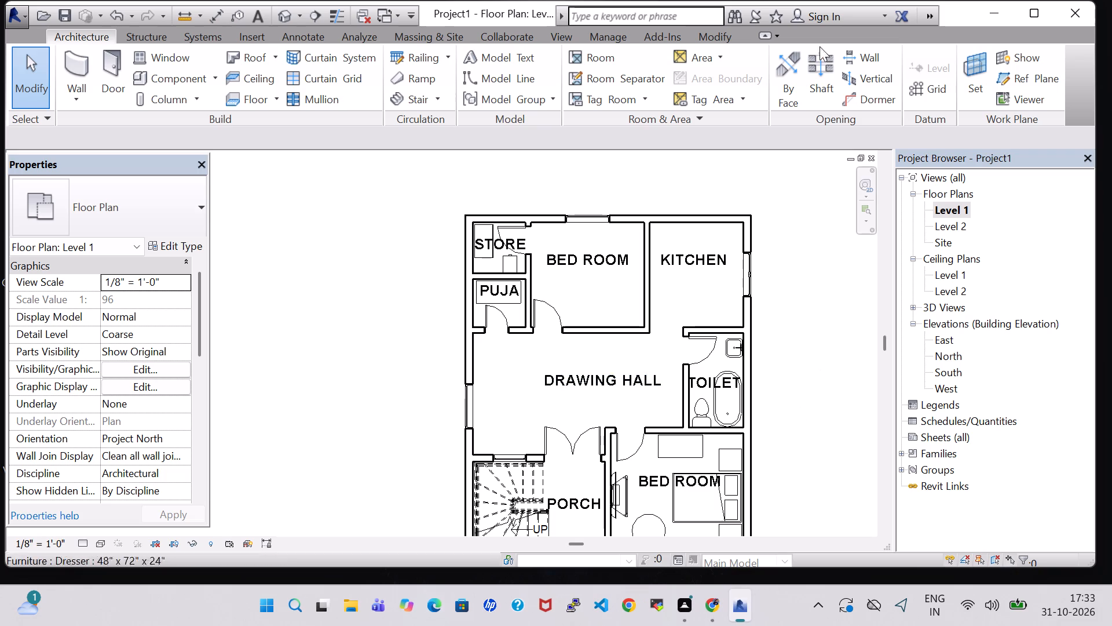
middle_drag(827, 398, 825, 398)
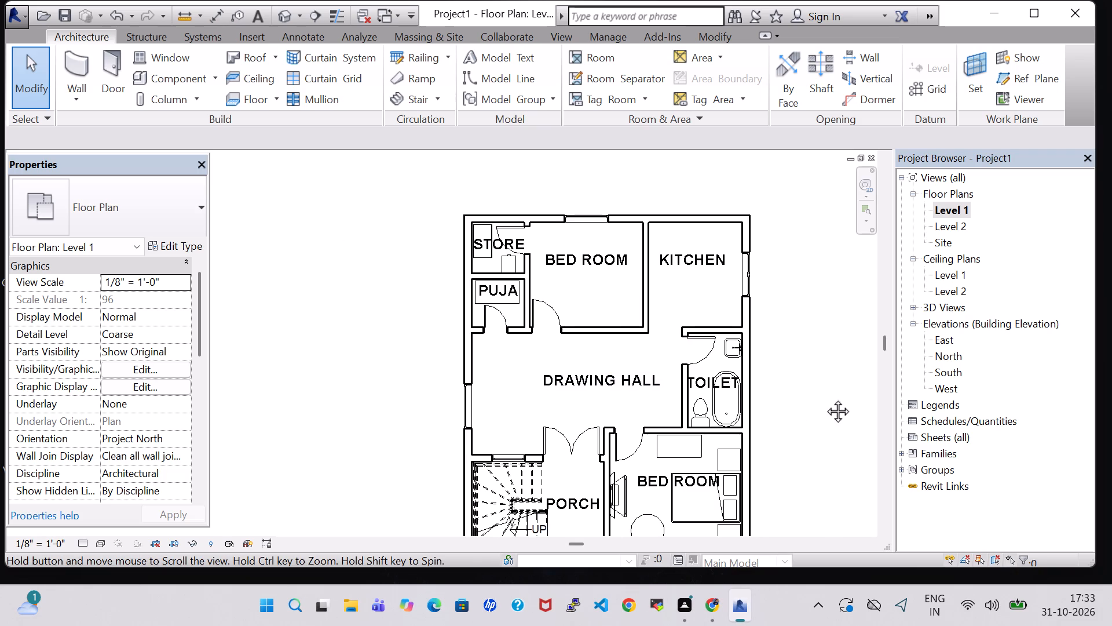
middle_drag(825, 398, 772, 355)
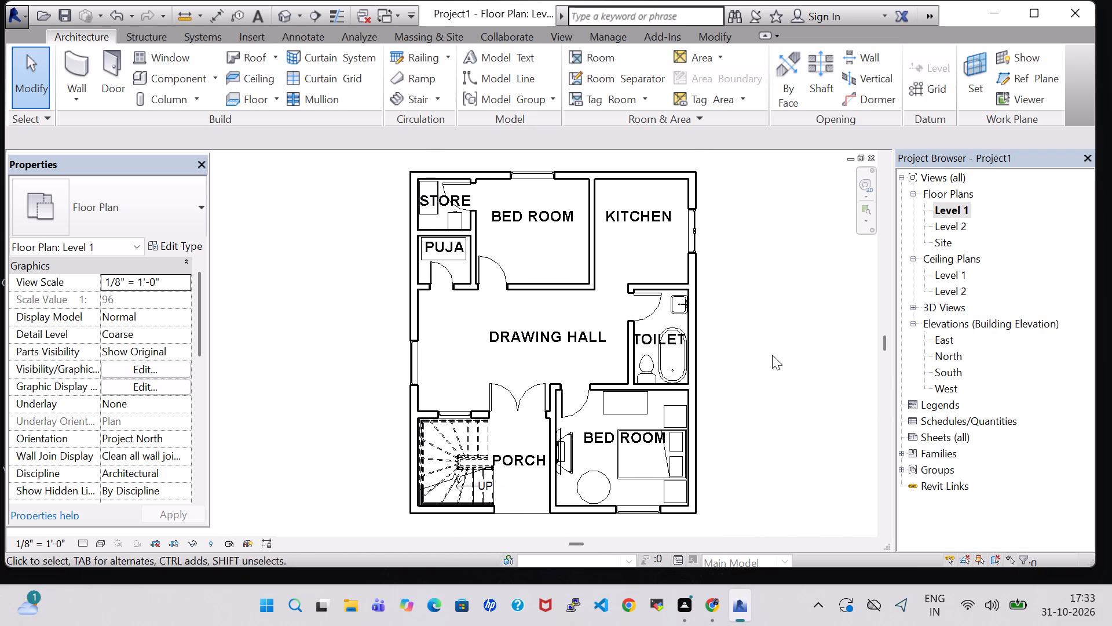
scroll(772, 355, up, 1)
scroll(772, 355, down, 1)
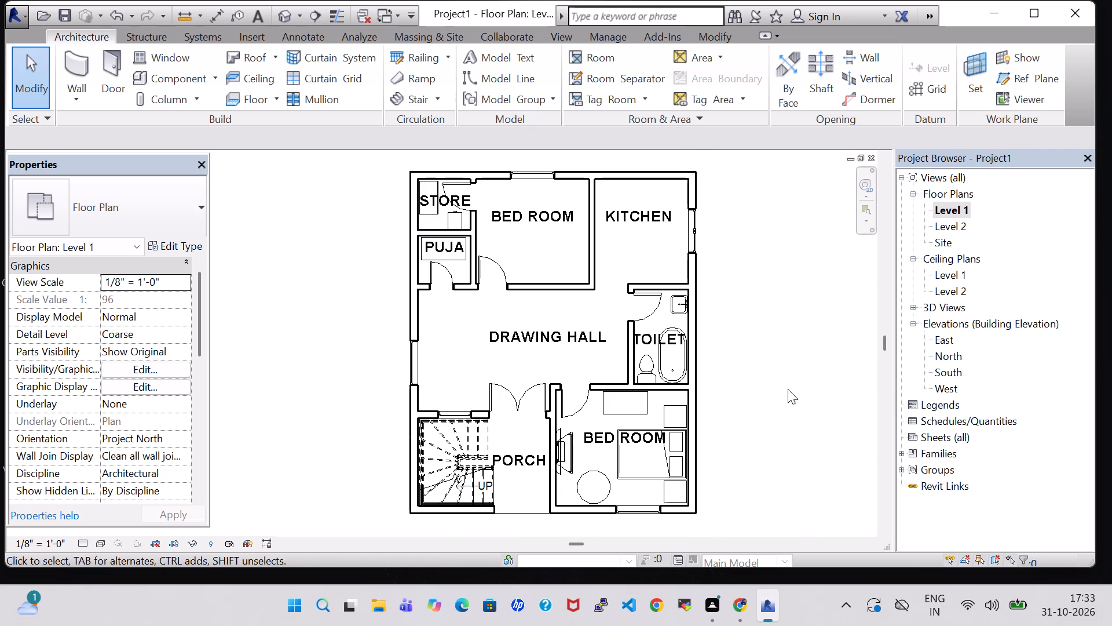
middle_drag(785, 361, 759, 349)
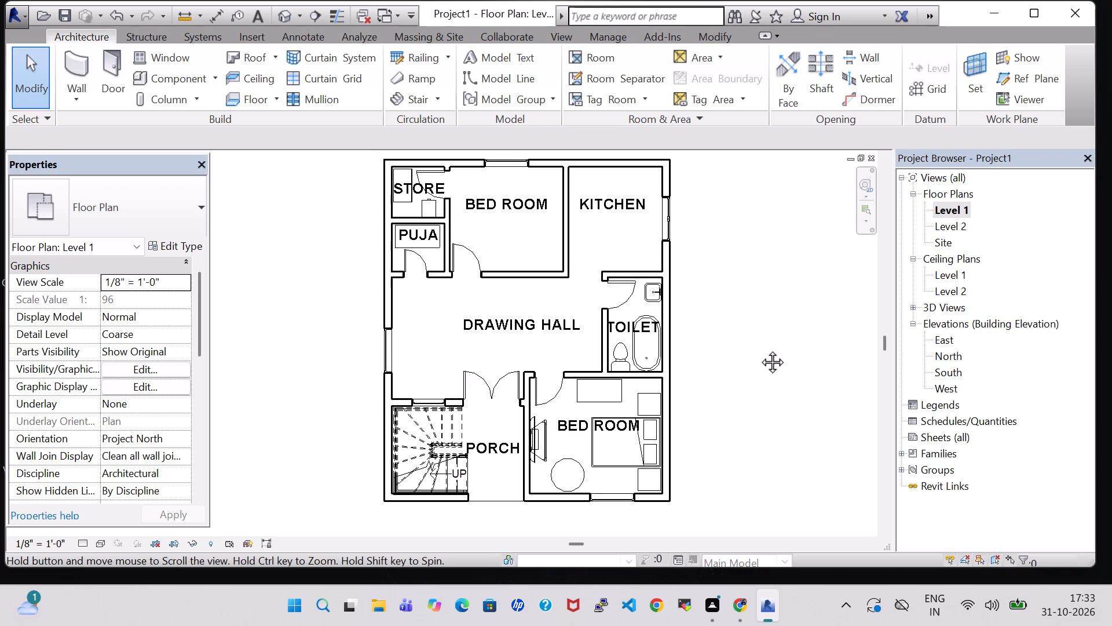
middle_drag(759, 349, 760, 350)
Load the Bed-Box family from the Beds folder of the US Imperial Furniture library.
click(171, 82)
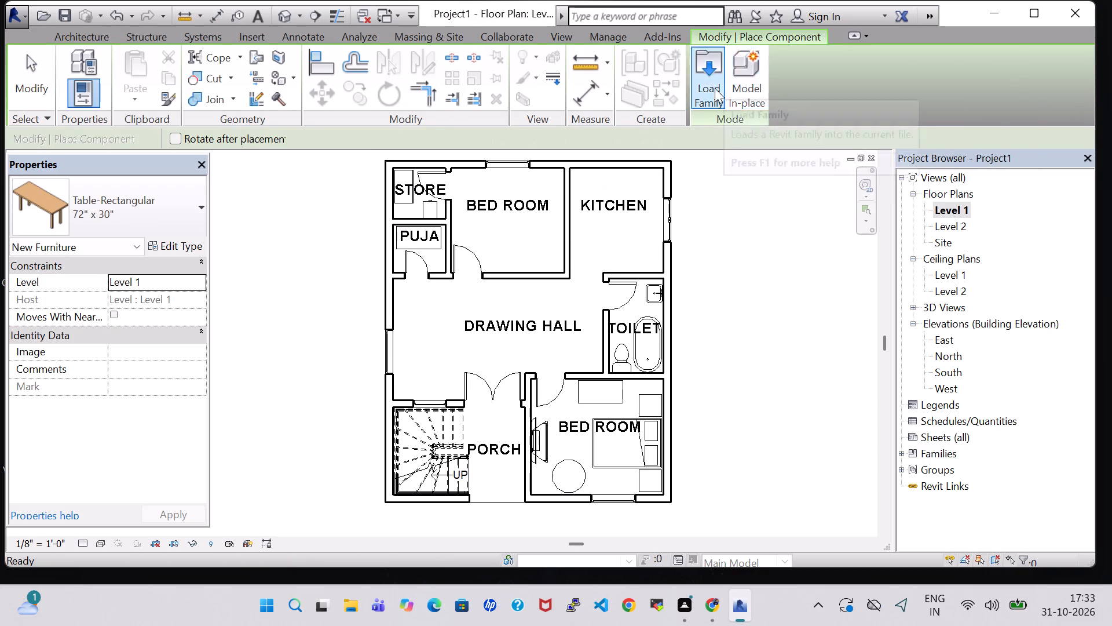
double_click(715, 88)
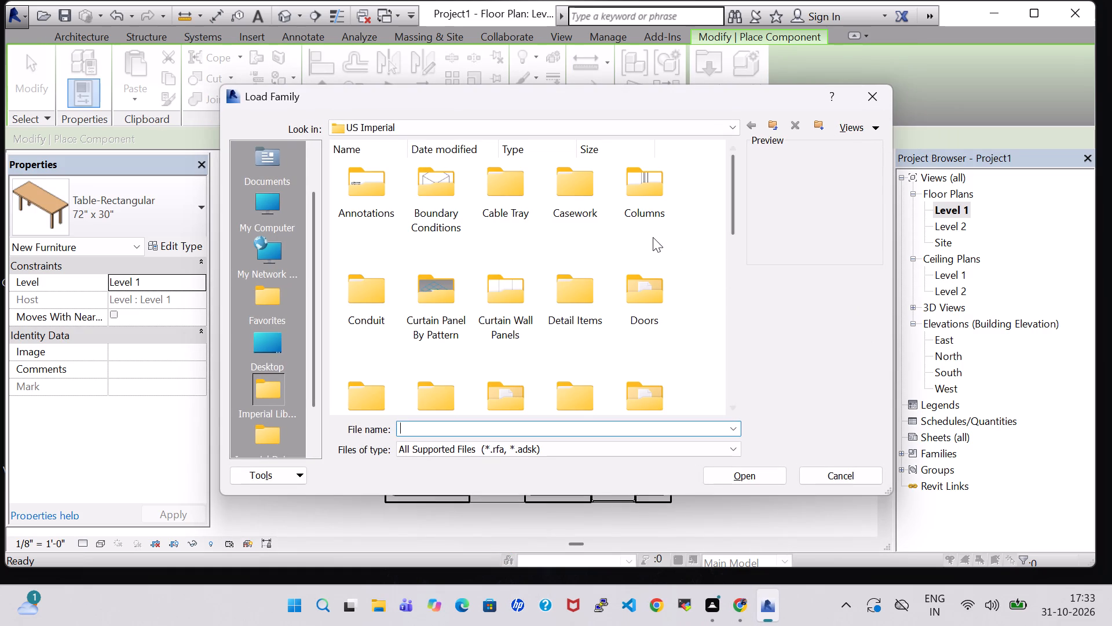
scroll(643, 239, down, 1)
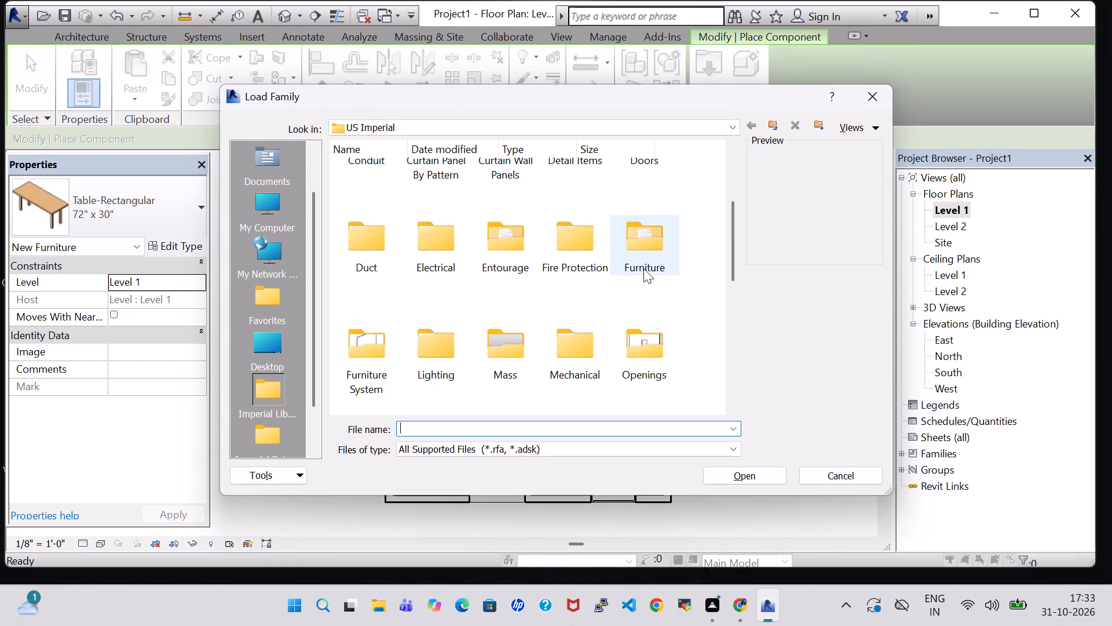
double_click(643, 268)
double_click(392, 182)
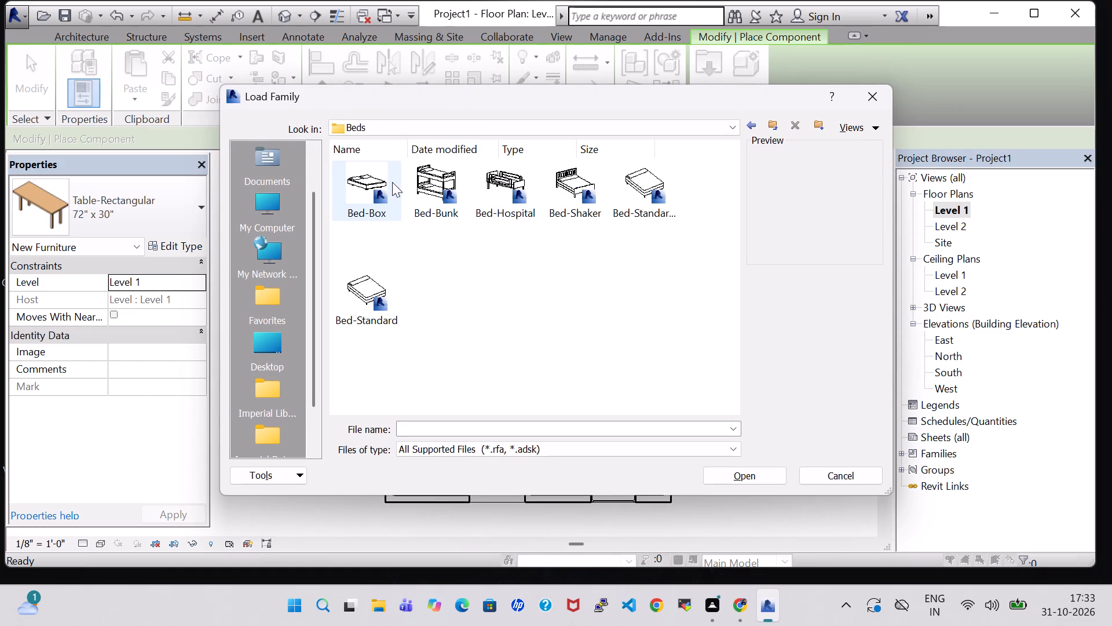
click(347, 181)
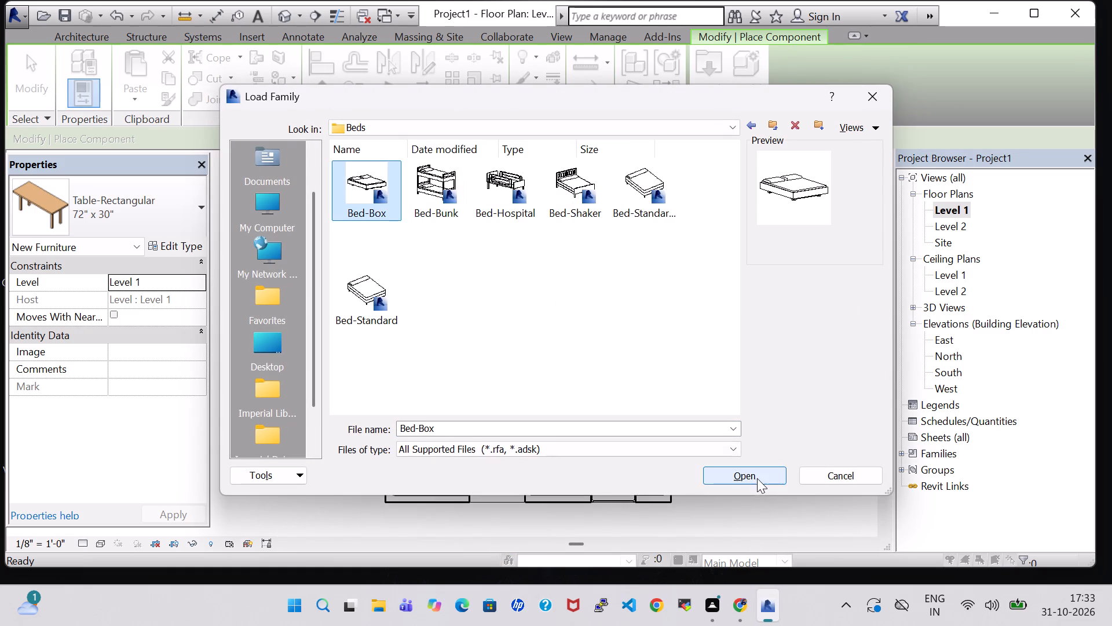
click(756, 478)
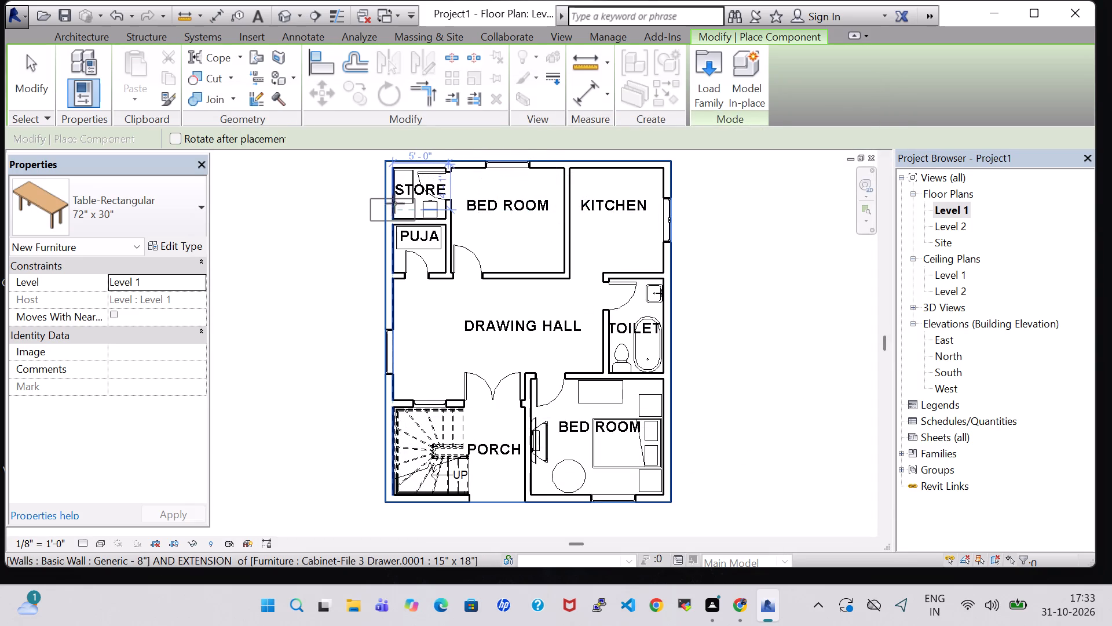
key(Escape)
key(Escape)
key(Escape)
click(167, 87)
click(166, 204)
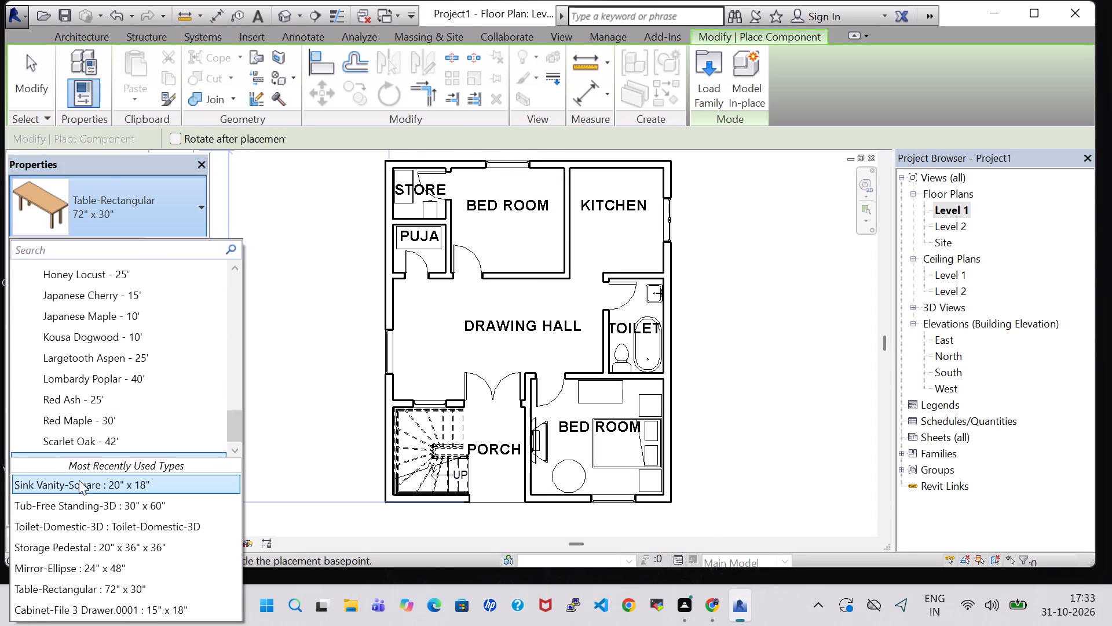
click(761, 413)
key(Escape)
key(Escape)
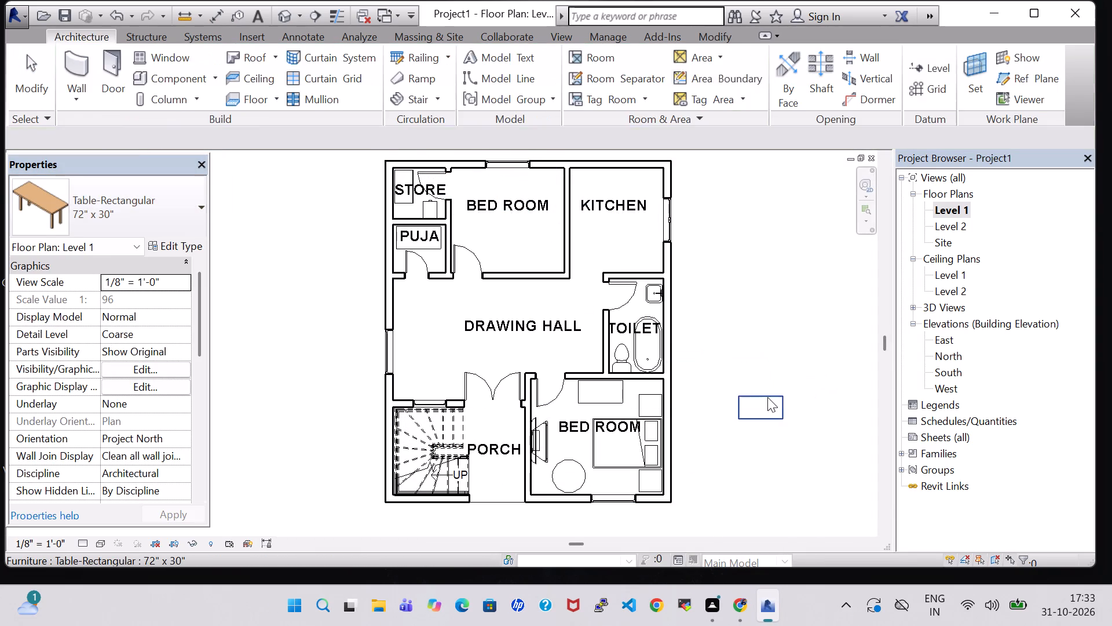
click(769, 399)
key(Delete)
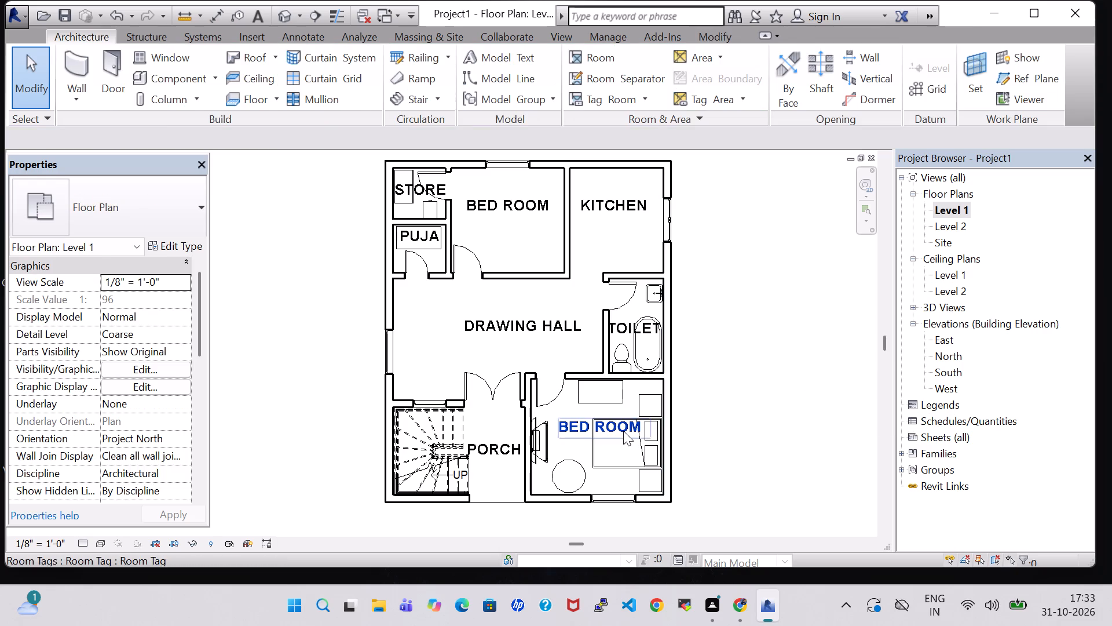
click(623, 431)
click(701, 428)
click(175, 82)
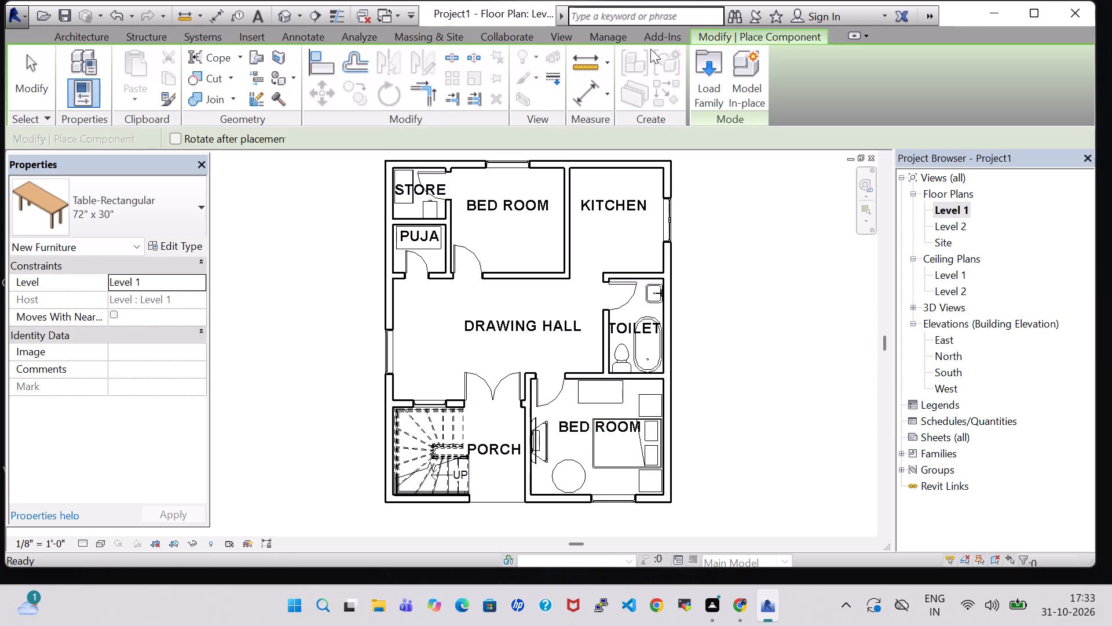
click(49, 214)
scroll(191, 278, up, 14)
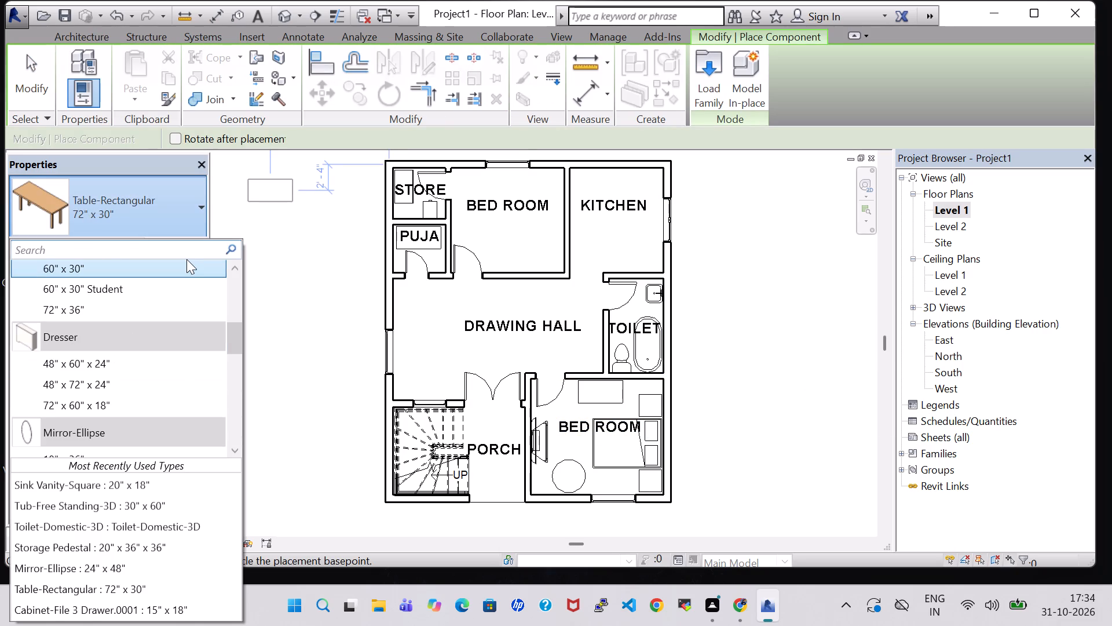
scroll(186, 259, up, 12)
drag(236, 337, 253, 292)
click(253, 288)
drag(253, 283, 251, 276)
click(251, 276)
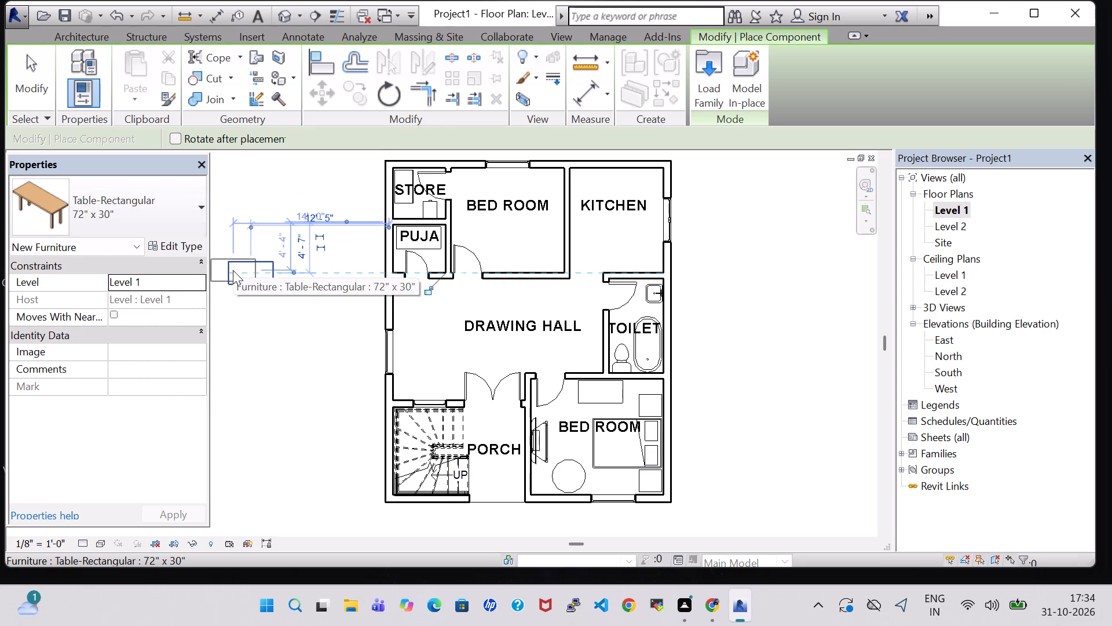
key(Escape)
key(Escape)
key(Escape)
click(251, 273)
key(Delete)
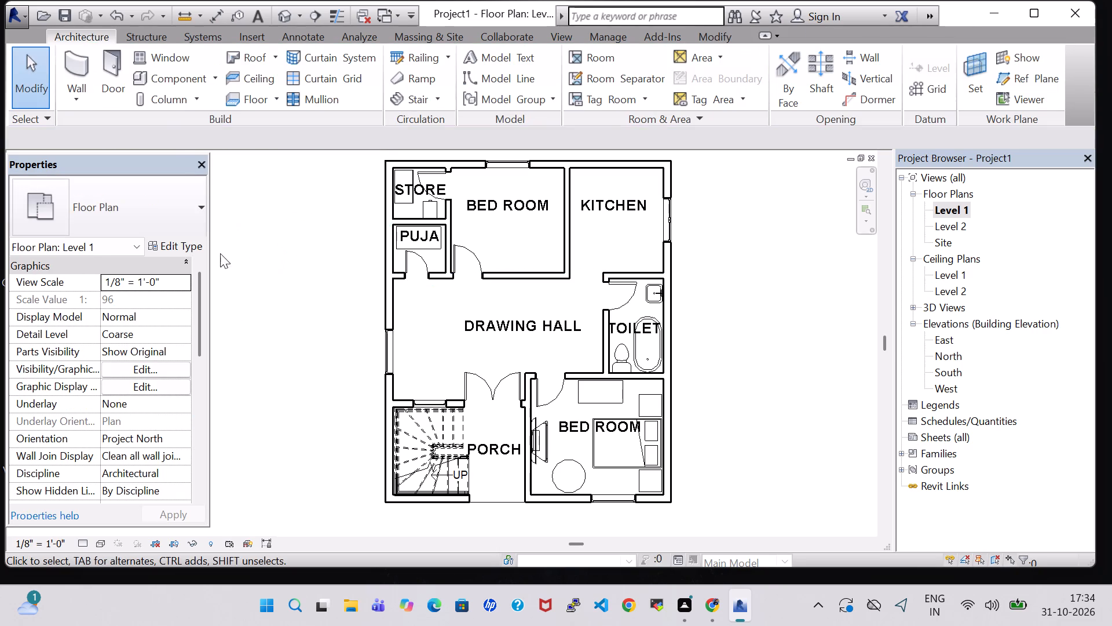
Place a Bed-Box Double 53" x 74" in the upper bedroom, rotated so its head faces the kitchen wall.
click(165, 77)
click(193, 224)
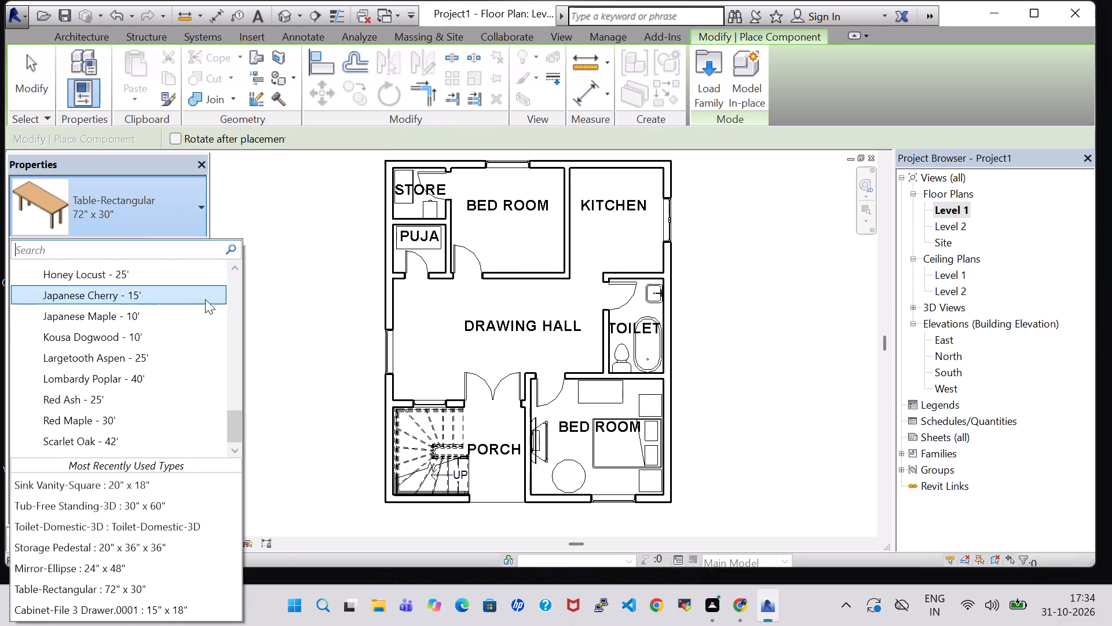
scroll(211, 339, up, 4)
drag(239, 391, 239, 383)
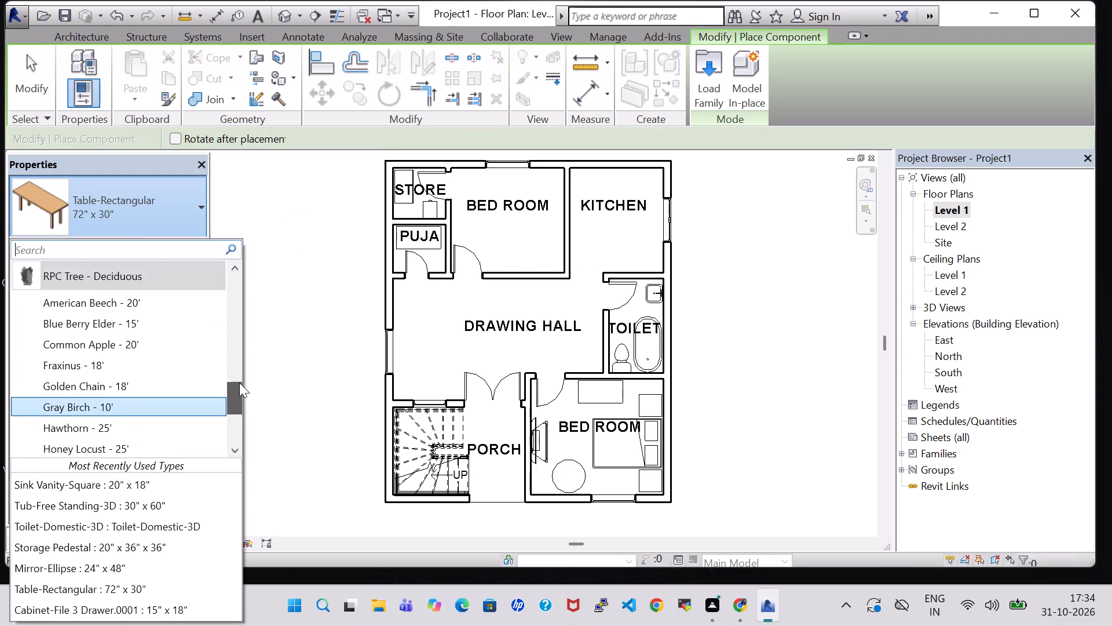
drag(239, 383, 237, 273)
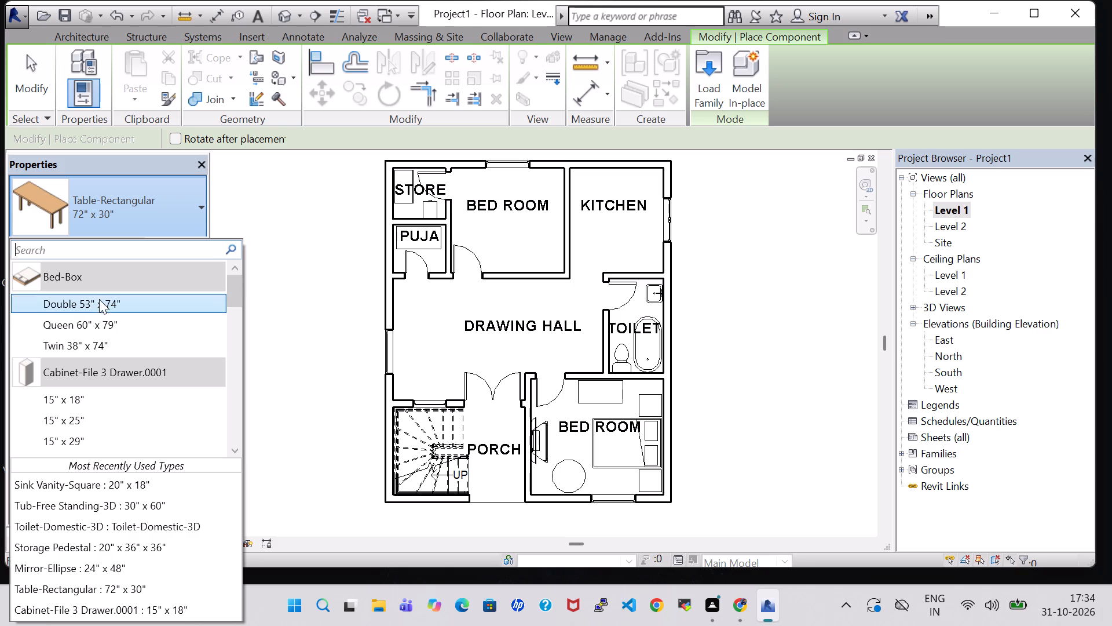
click(98, 309)
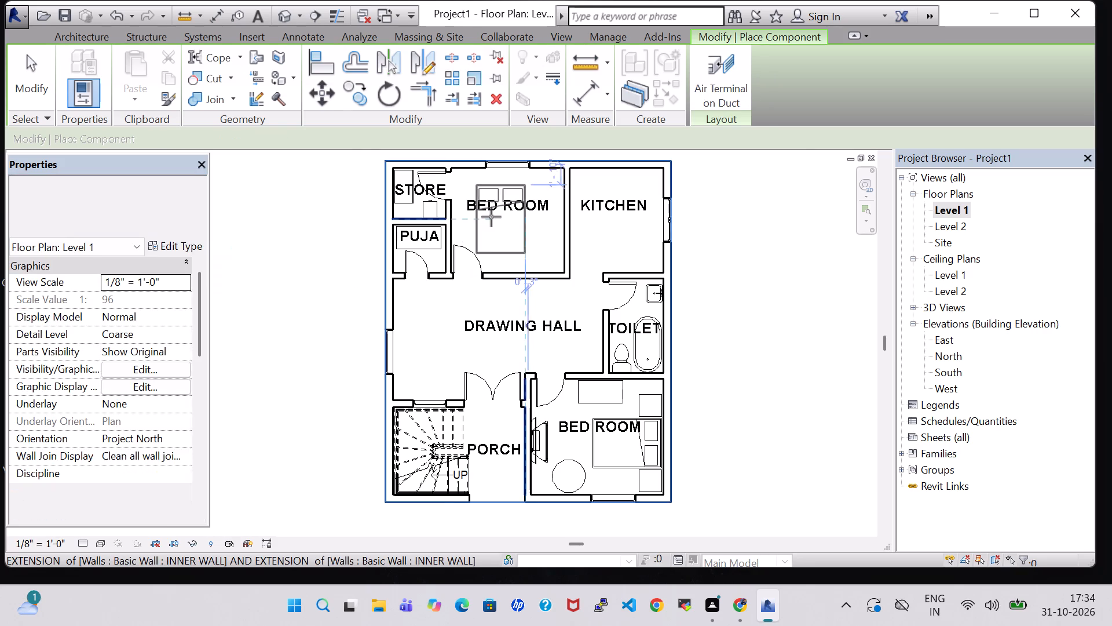
scroll(491, 217, up, 4)
middle_drag(491, 217, 489, 272)
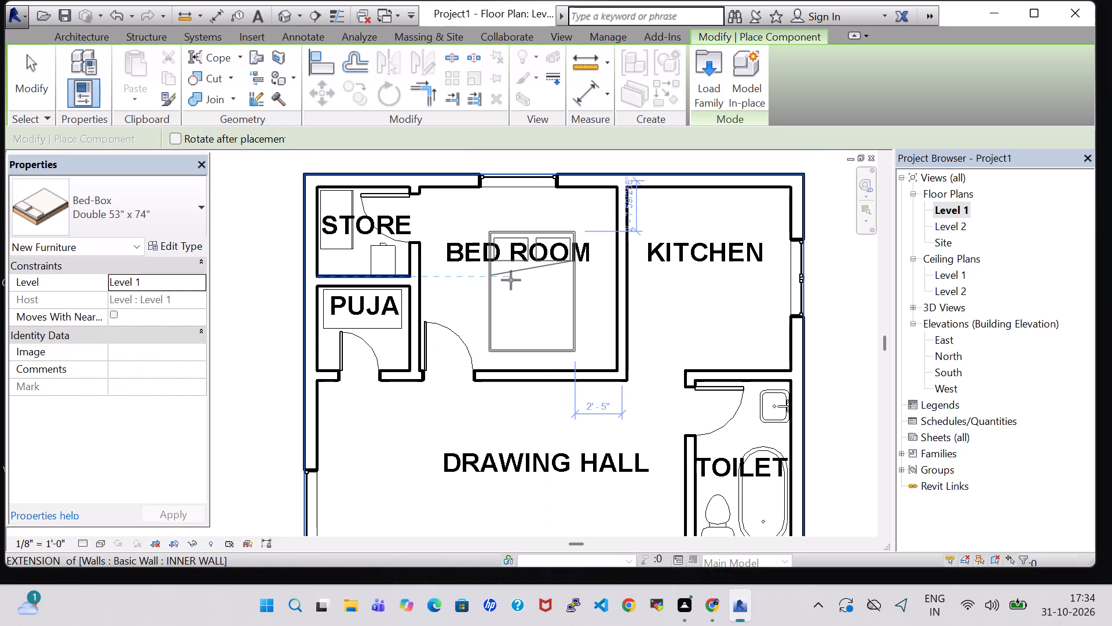
key(space)
key(space)
key(space)
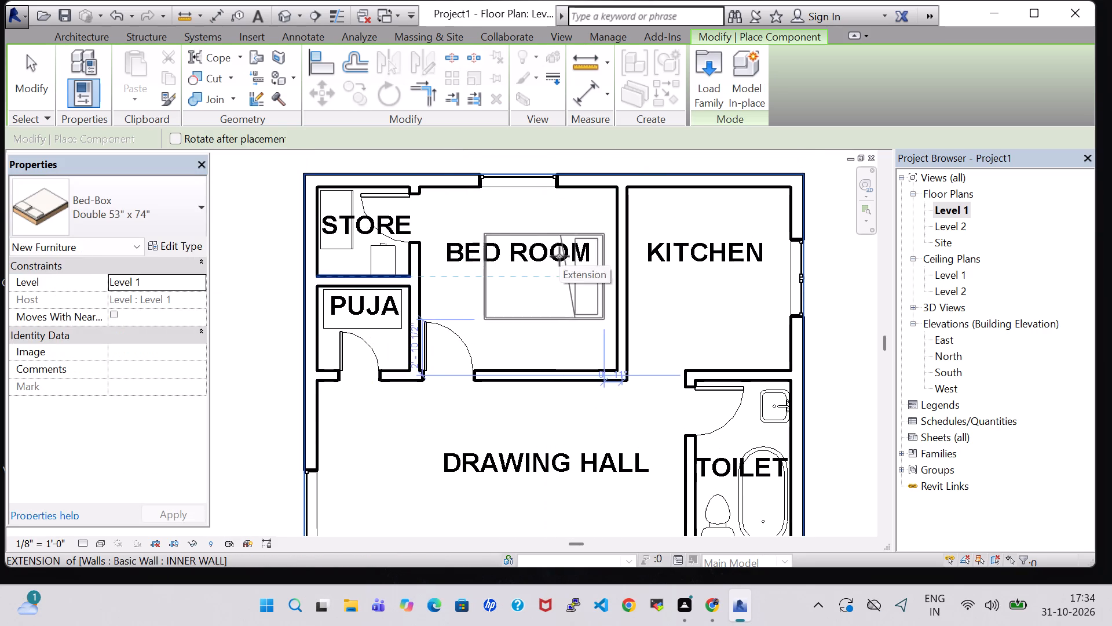
click(564, 260)
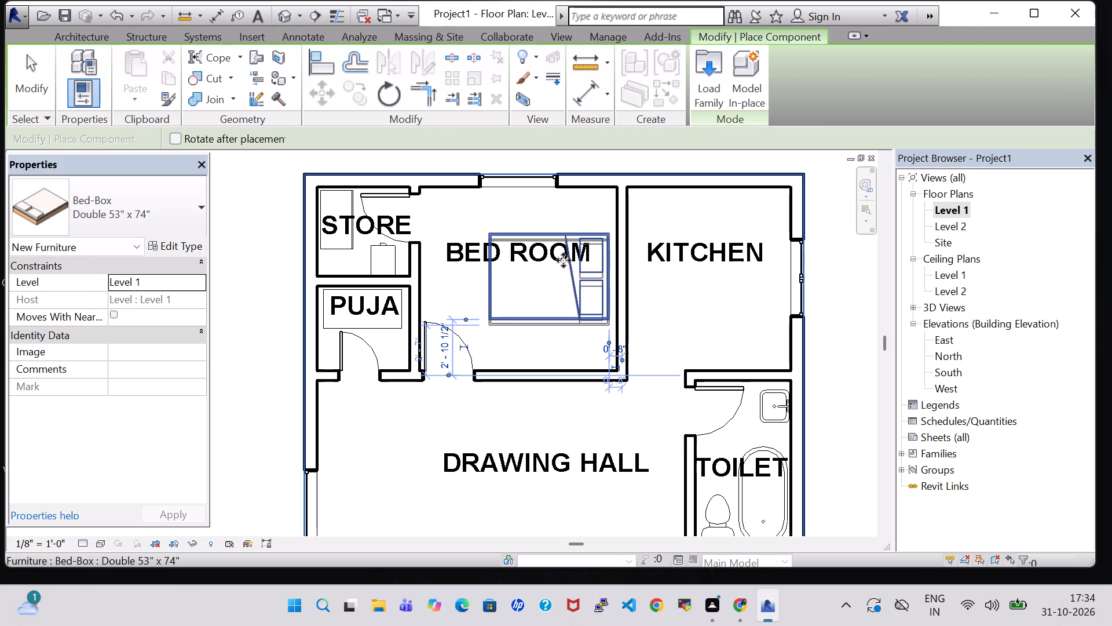
key(Escape)
key(Escape)
Nudge the upper bedroom's bed slightly toward the drawing hall and up against the kitchen wall.
click(586, 303)
key(Down)
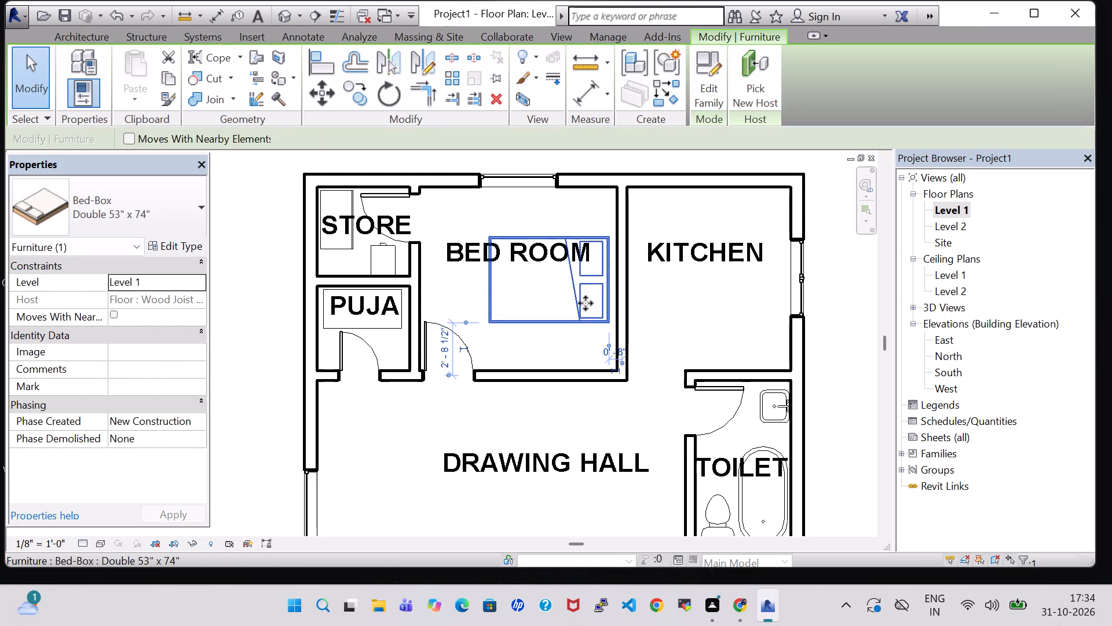
key(Right)
key(Right)
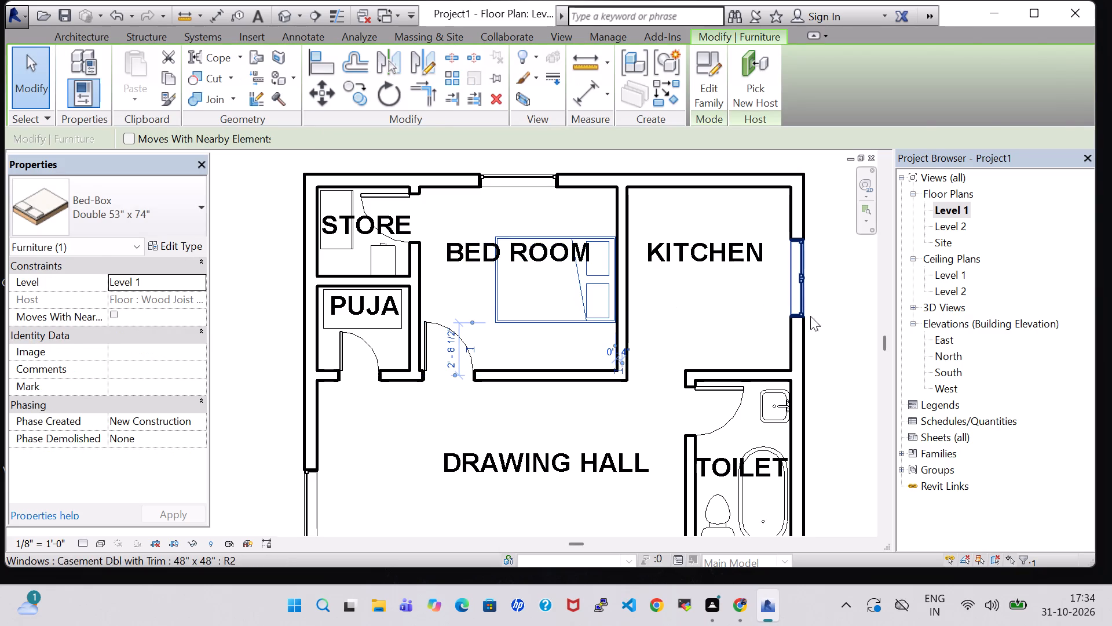
click(819, 323)
Load the Table-Night Stand family from the Tables folder of the US Imperial Furniture library.
click(164, 70)
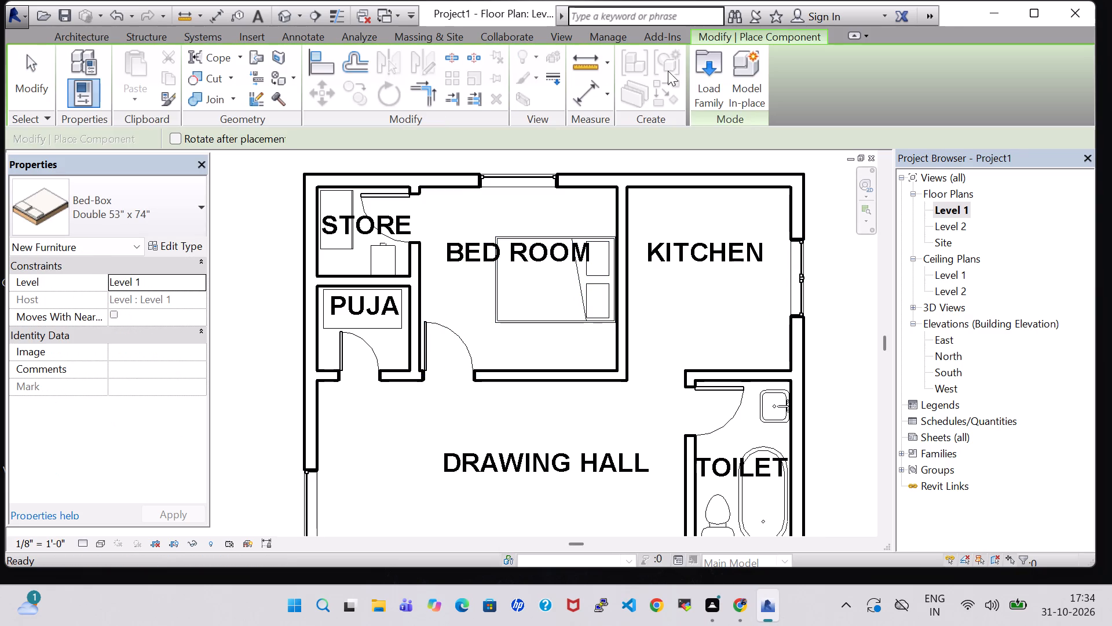
double_click(718, 86)
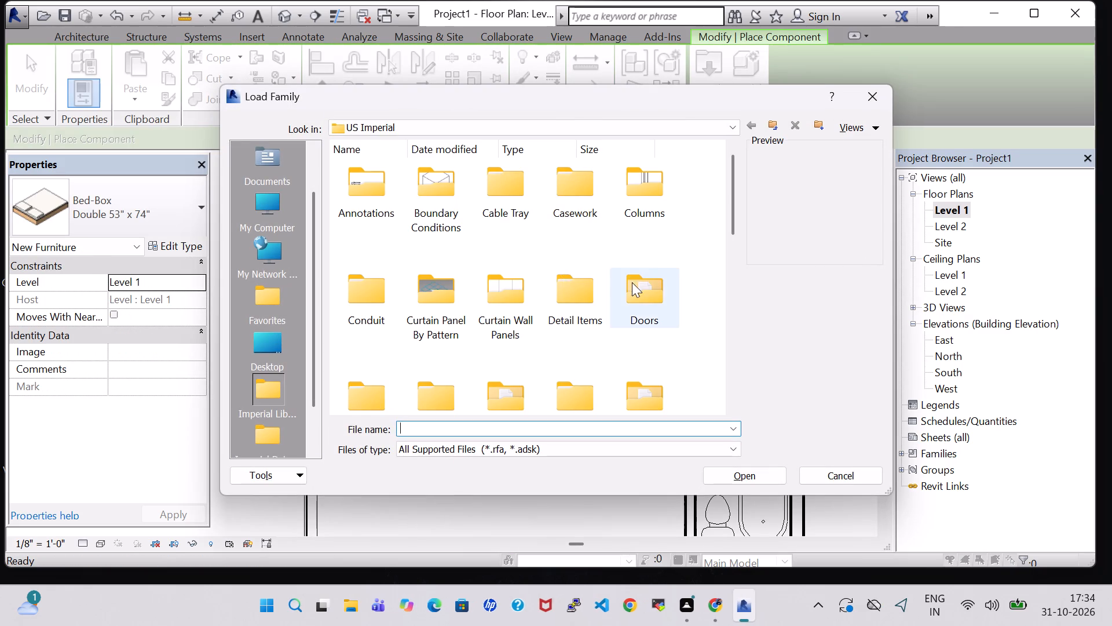
scroll(632, 282, down, 1)
double_click(648, 258)
double_click(563, 183)
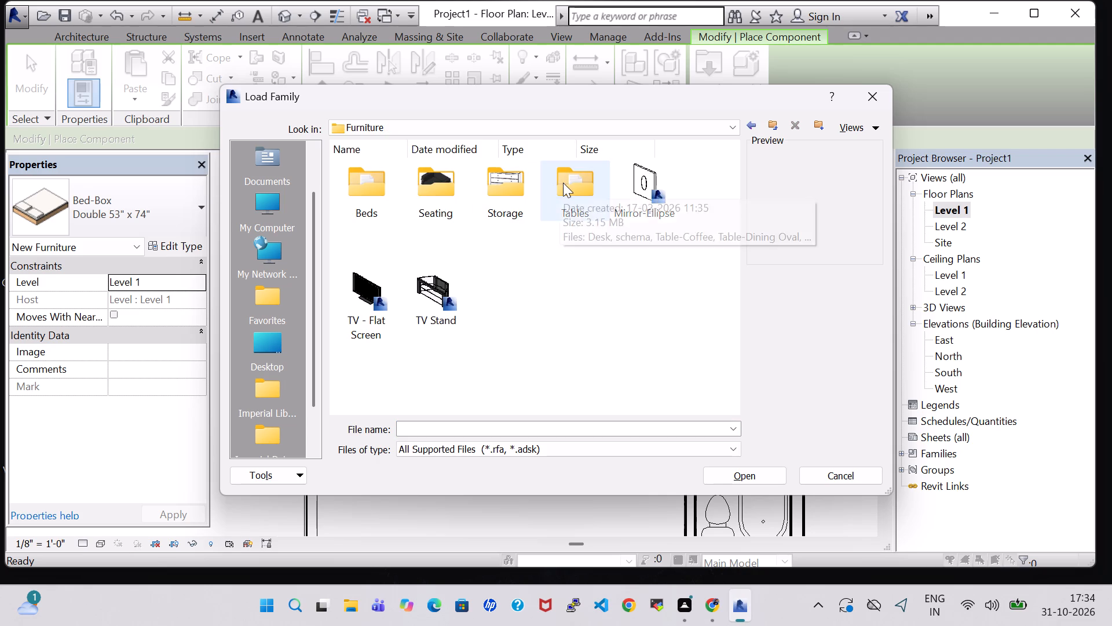
click(585, 295)
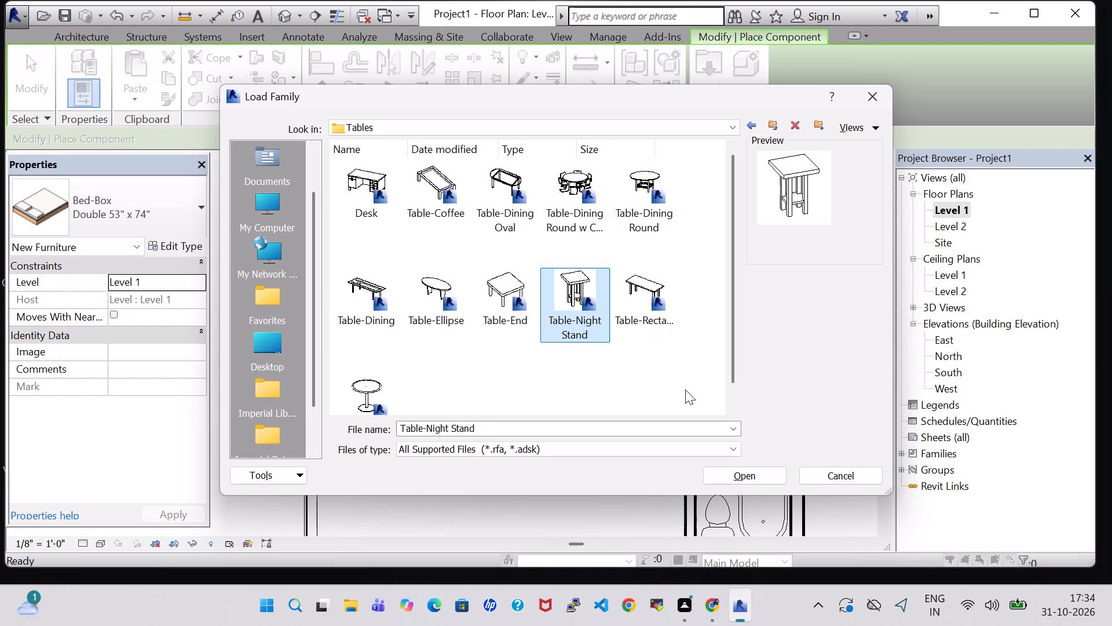
click(743, 469)
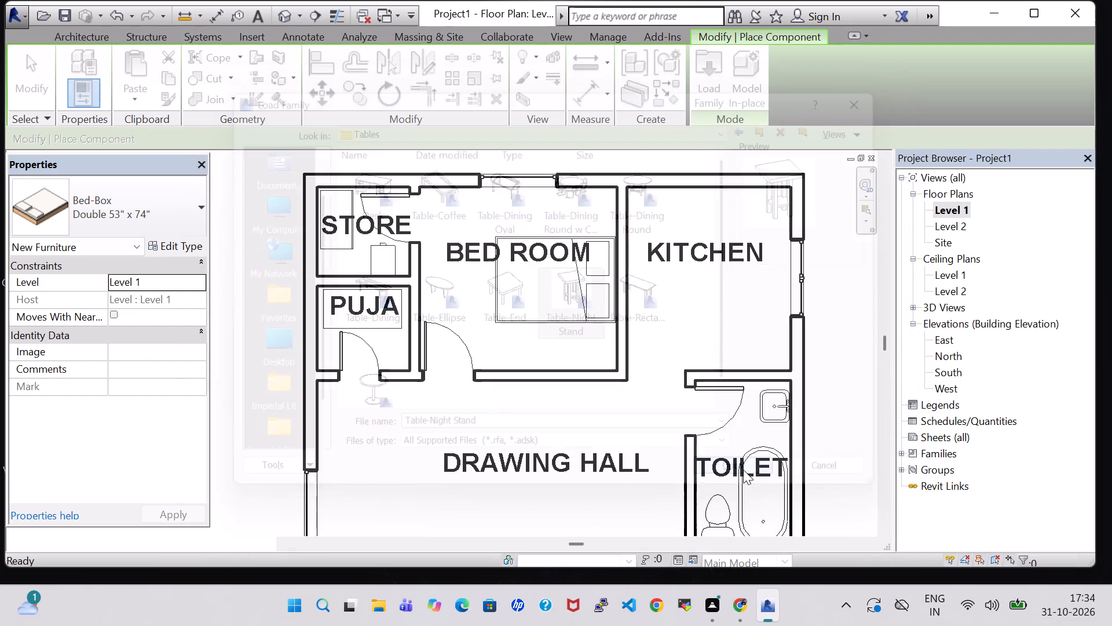
scroll(517, 357, up, 5)
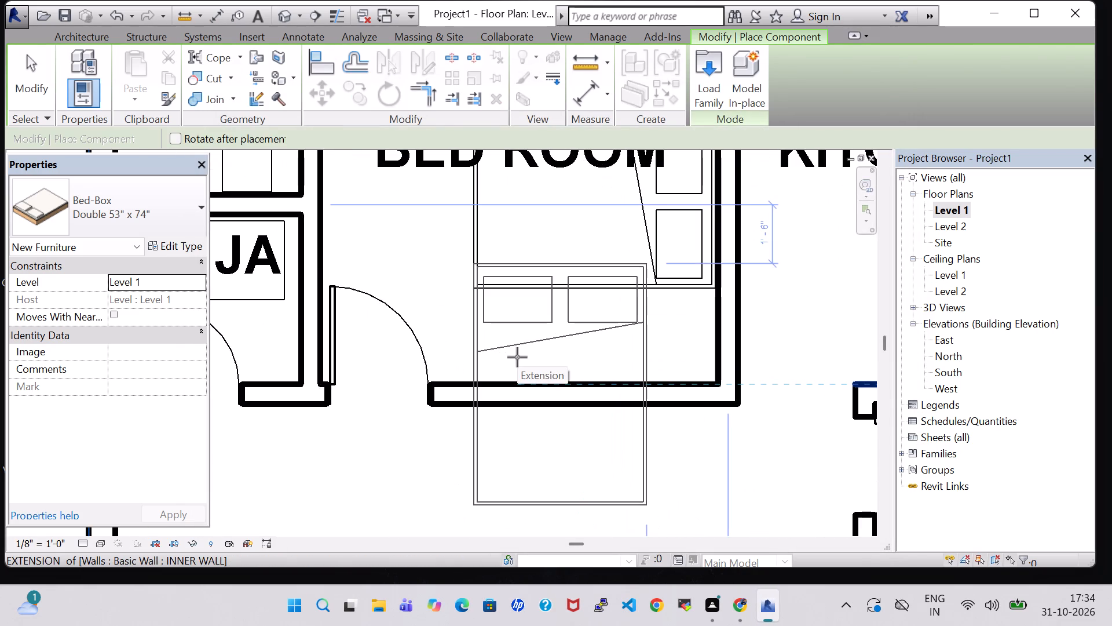
key(Escape)
key(Escape)
key(Escape)
Place a Table-Night Stand 18" x 18" x 24" beside the bed, in the corner by the kitchen and drawing hall walls.
click(188, 77)
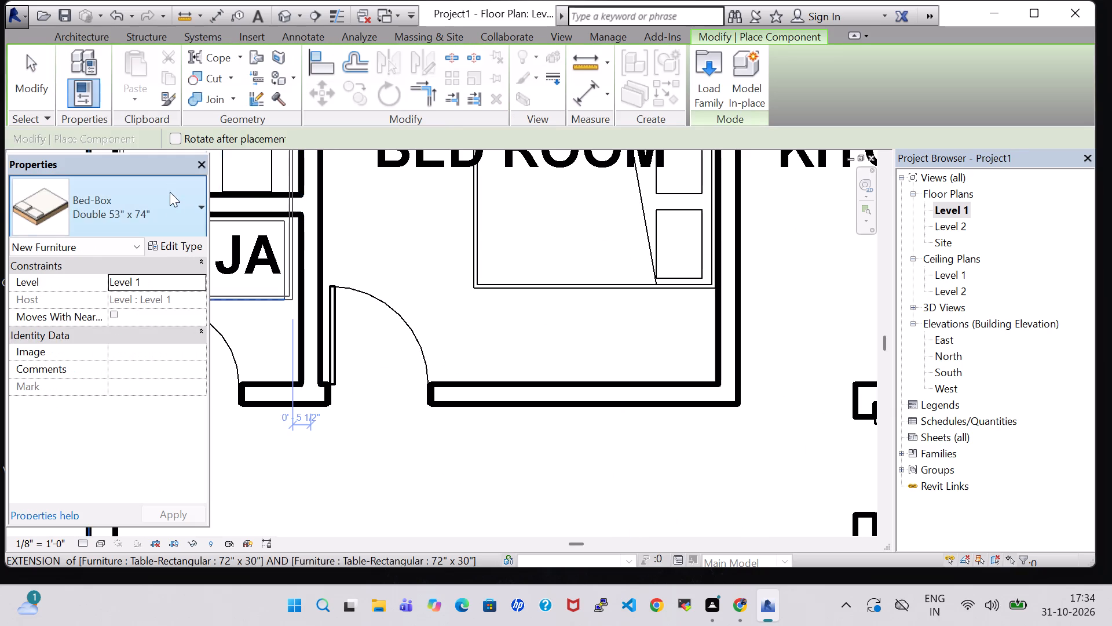
click(170, 202)
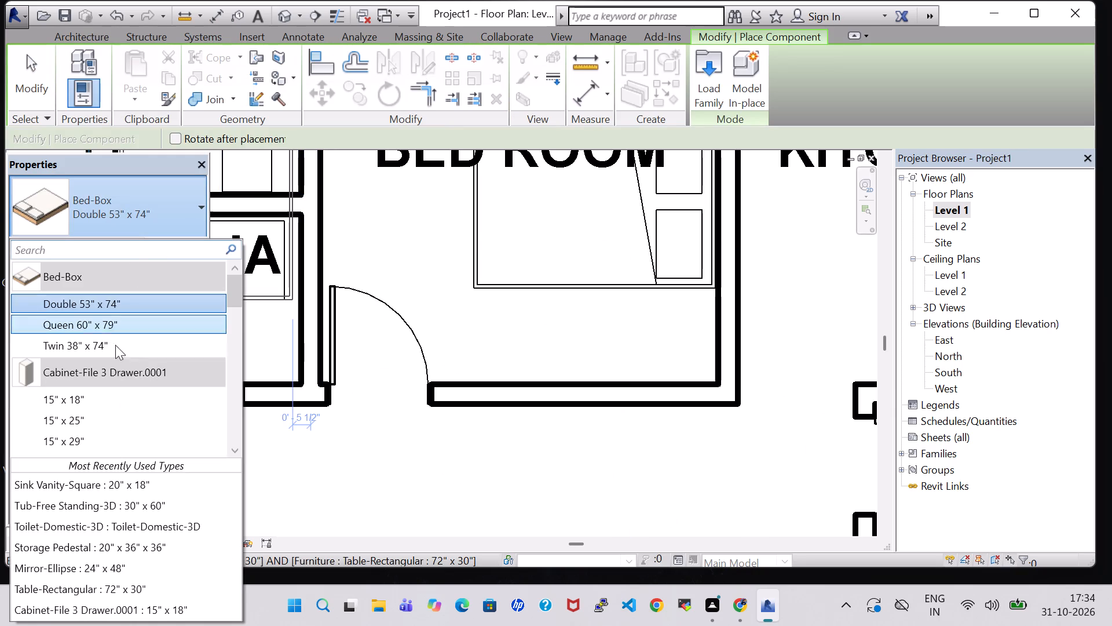
scroll(153, 342, up, 5)
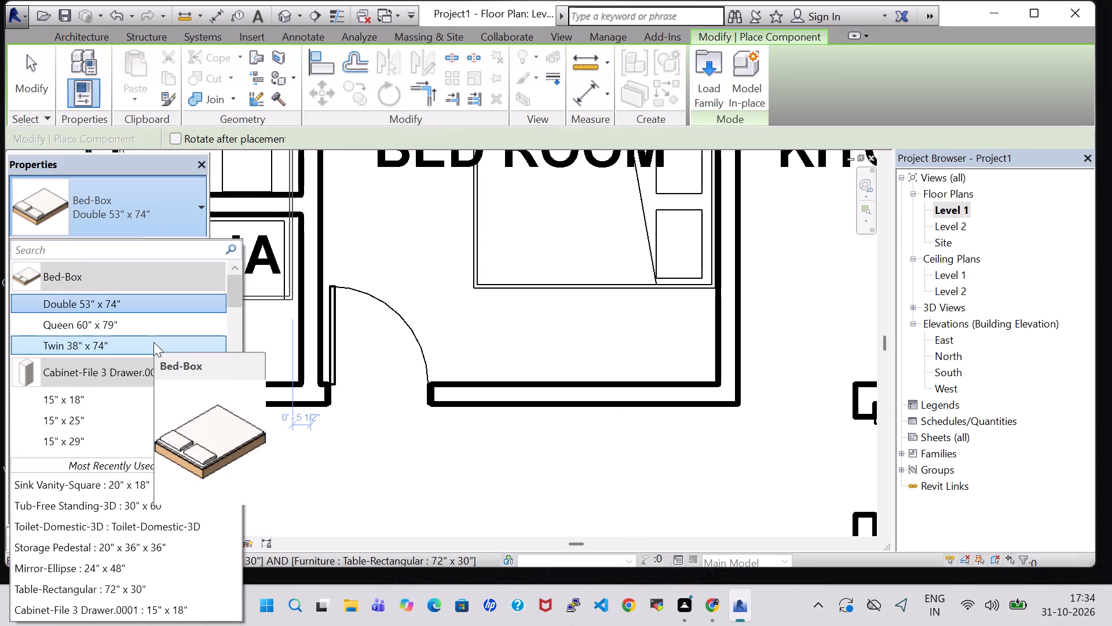
scroll(153, 342, down, 5)
scroll(152, 343, up, 4)
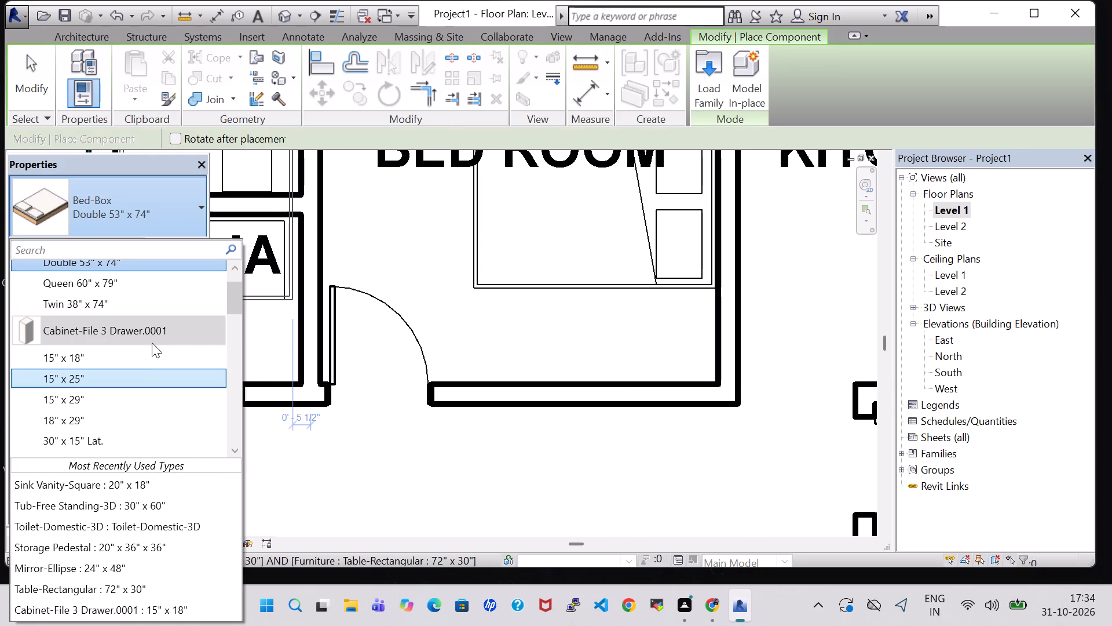
scroll(152, 343, down, 10)
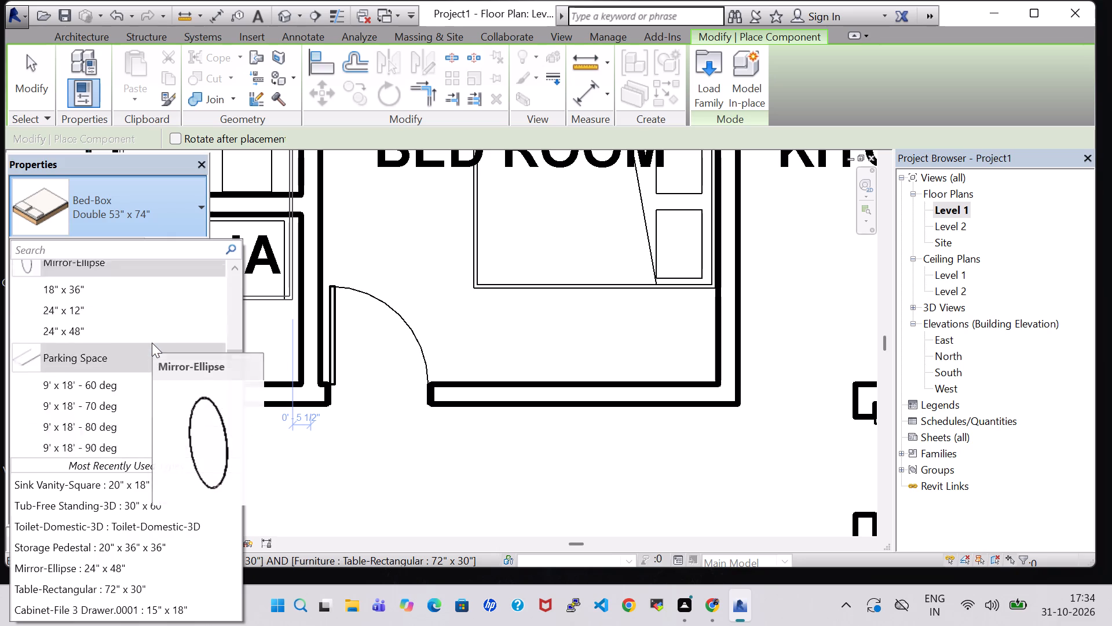
scroll(152, 343, down, 14)
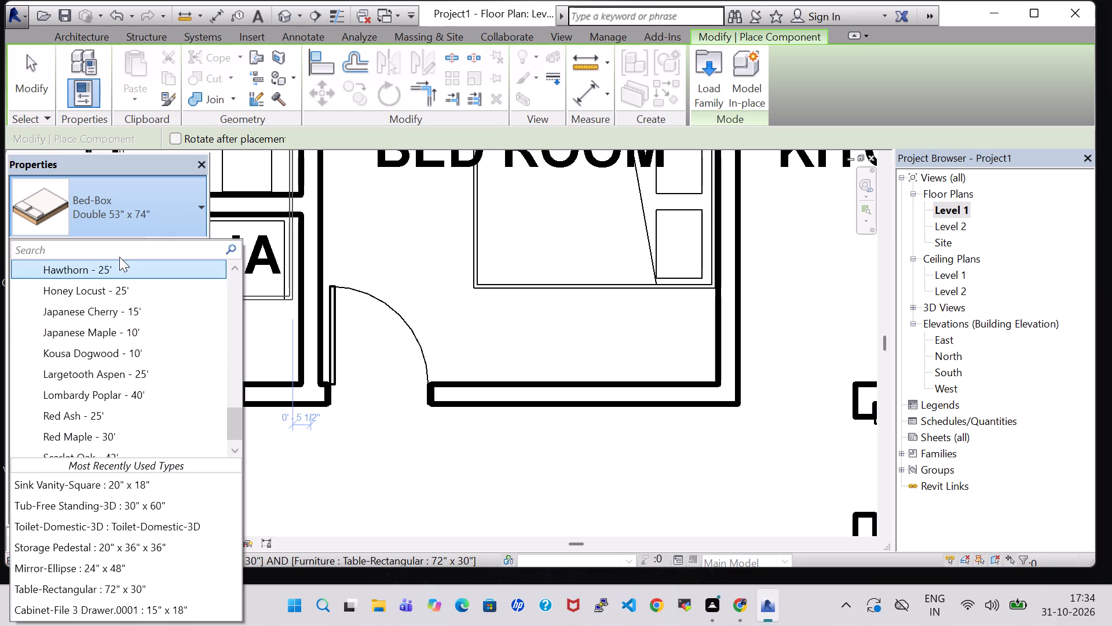
click(118, 246)
text(TAB)
click(120, 371)
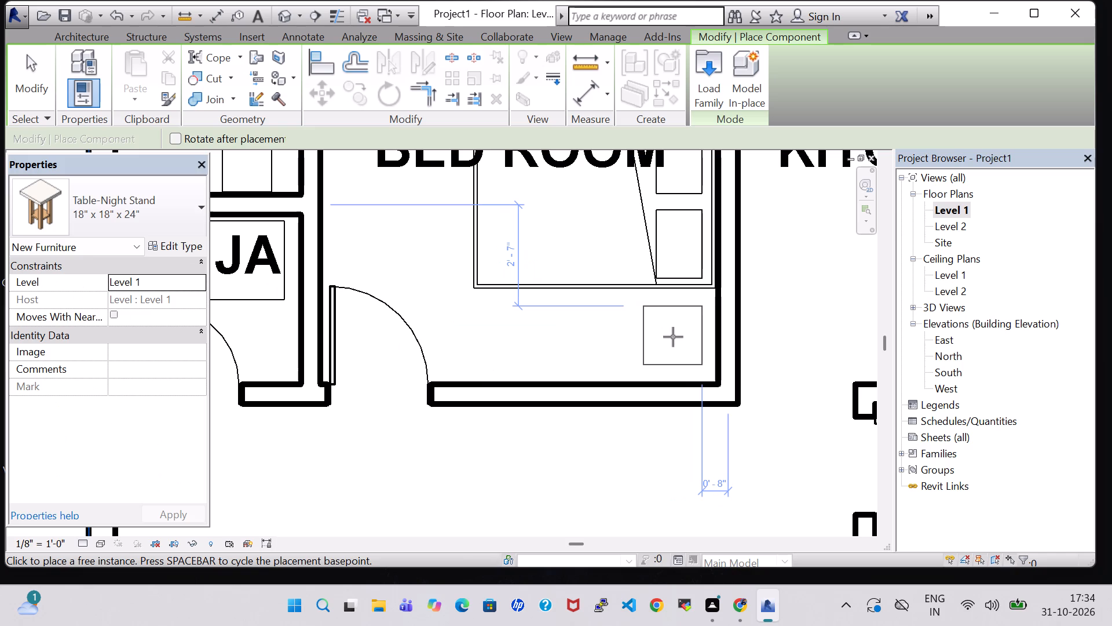
scroll(673, 337, up, 2)
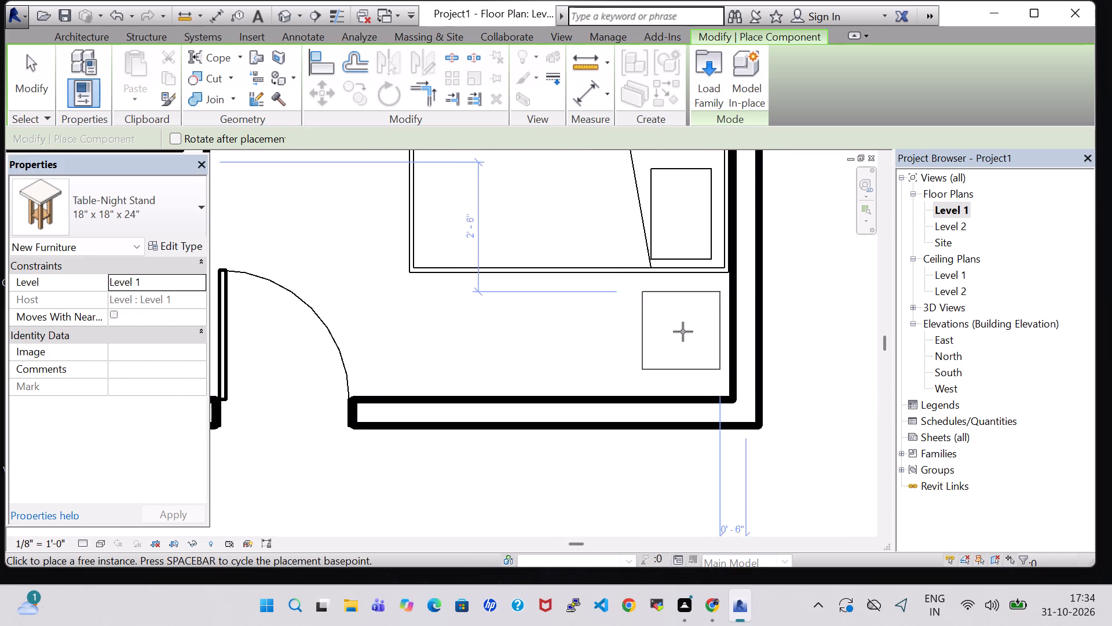
click(685, 323)
Place a second Table-Night Stand 18" x 18" x 24" between the bed and the window wall, nudged slightly toward the bed.
middle_drag(684, 323, 650, 413)
middle_click(650, 417)
scroll(648, 410, down, 3)
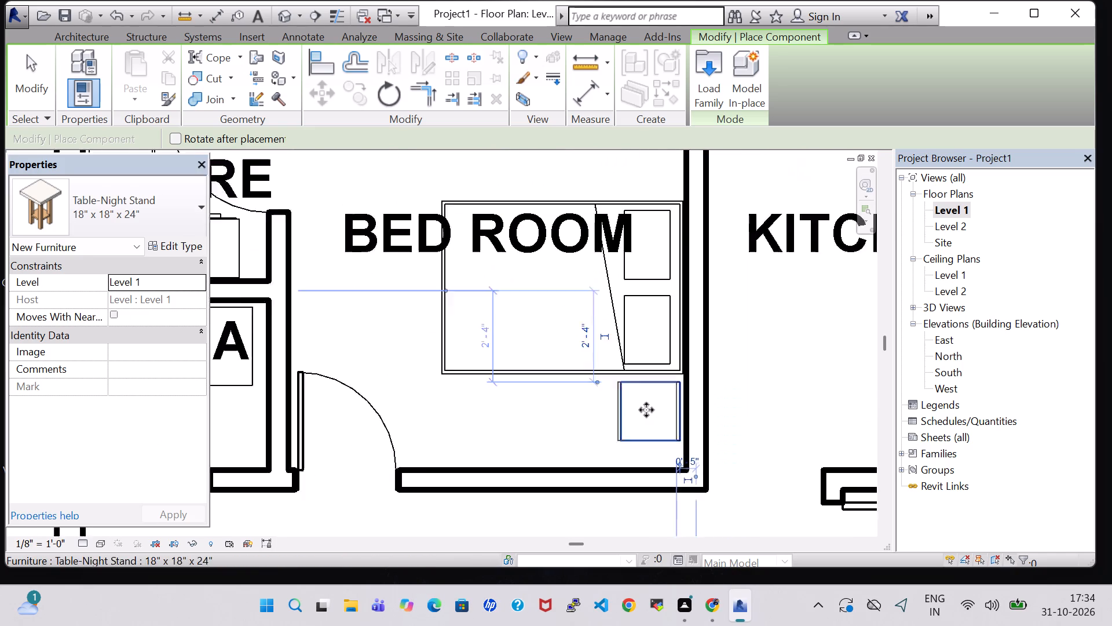
middle_drag(640, 274, 624, 381)
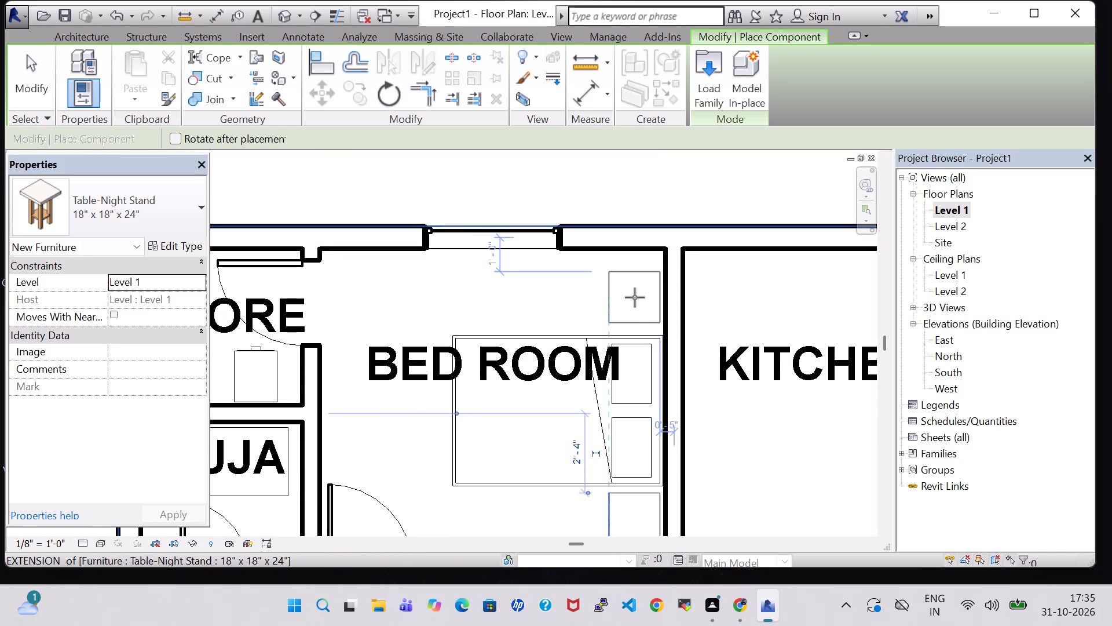
click(635, 300)
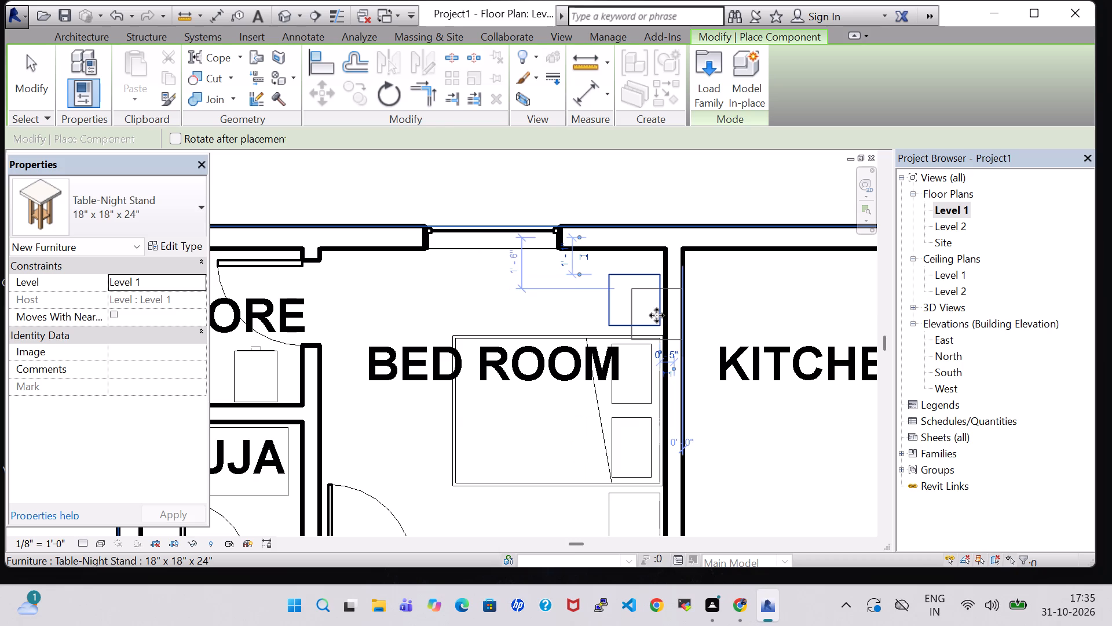
key(Escape)
key(Escape)
click(643, 274)
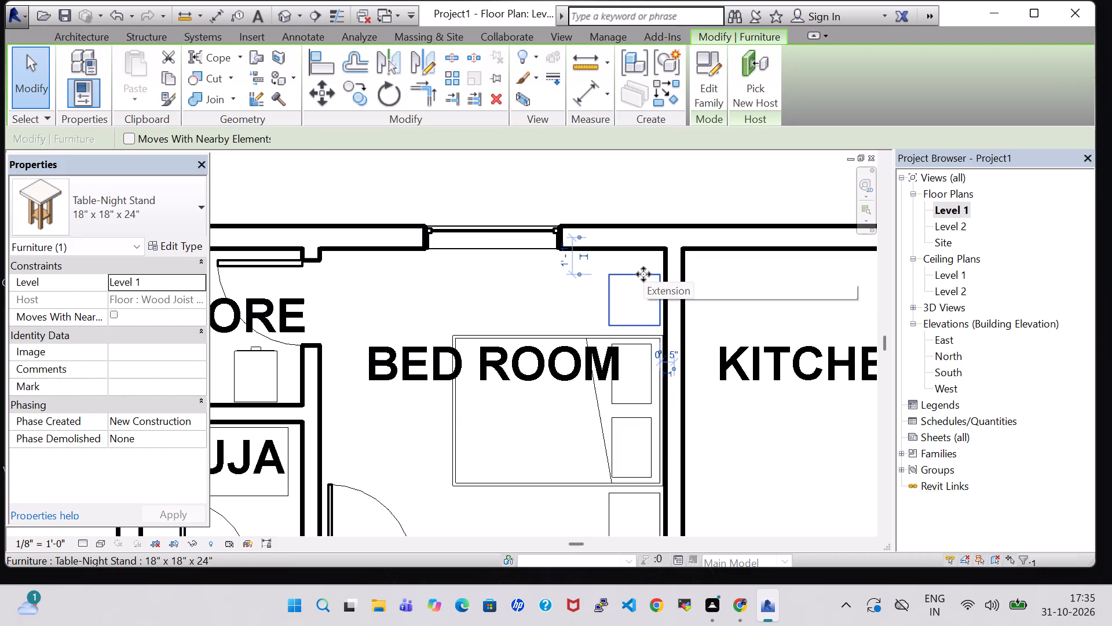
key(Down)
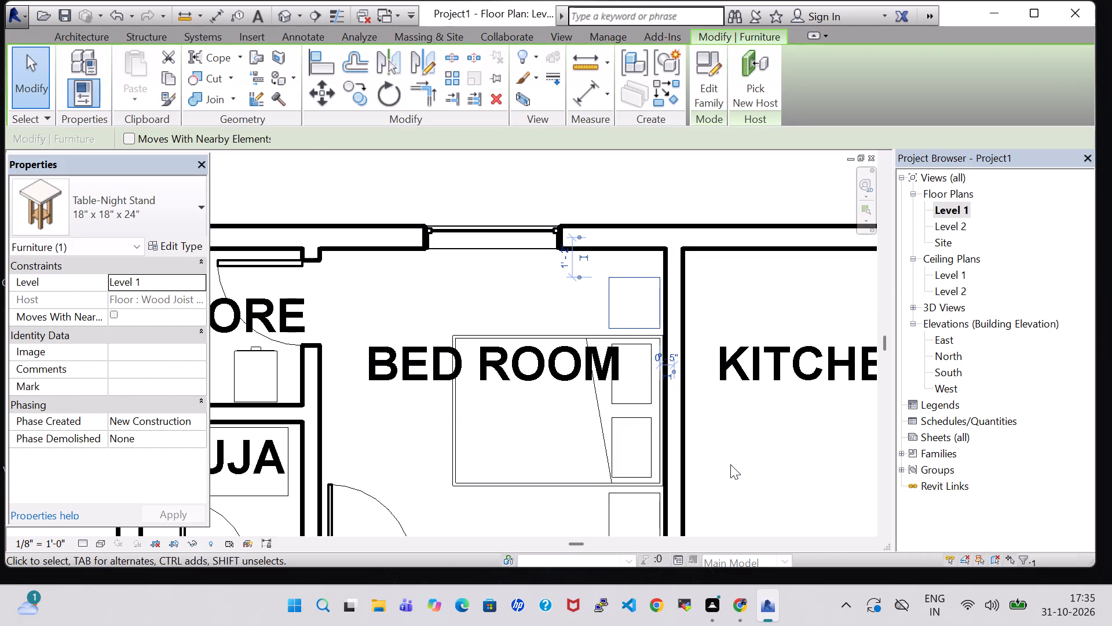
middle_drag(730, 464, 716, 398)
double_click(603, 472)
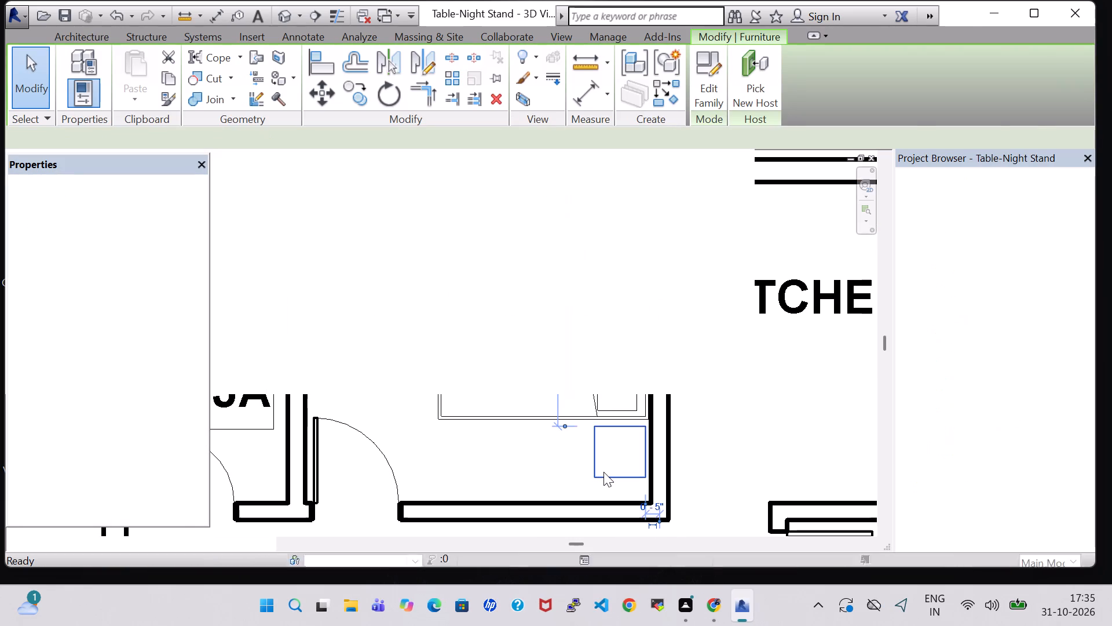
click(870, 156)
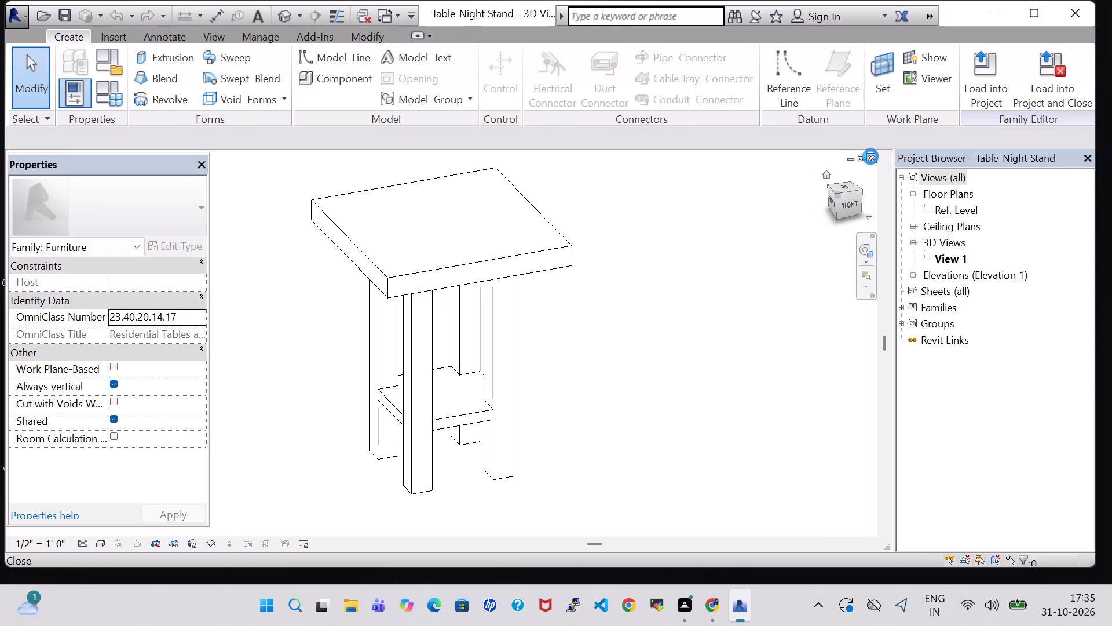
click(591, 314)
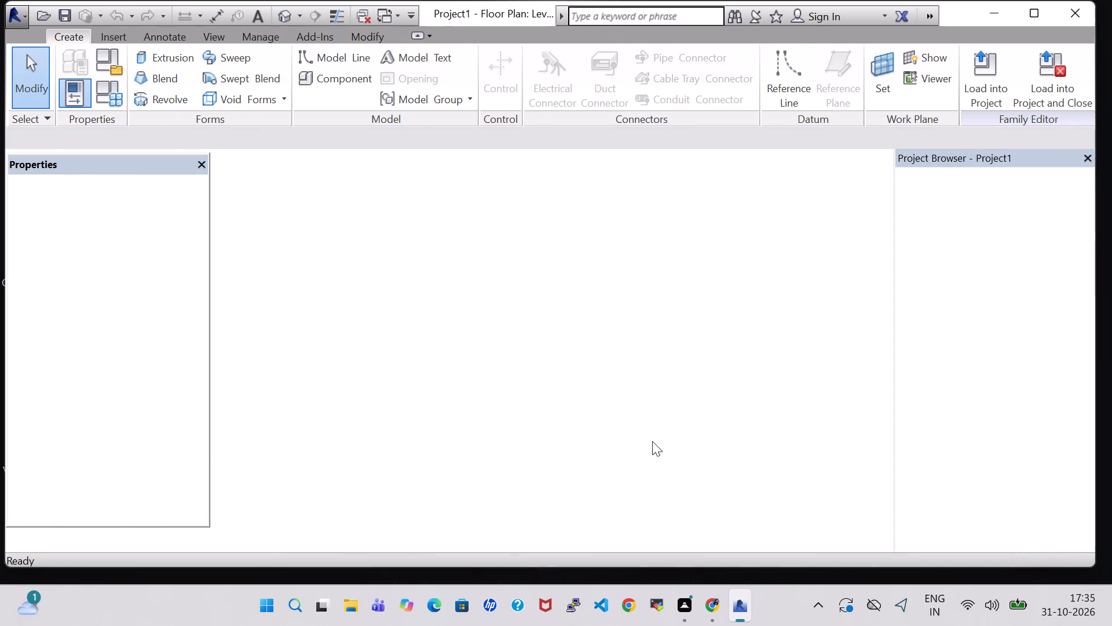
Nudge the night stand nearest the drawing hall wall slightly toward the bed in the upper bedroom.
click(632, 430)
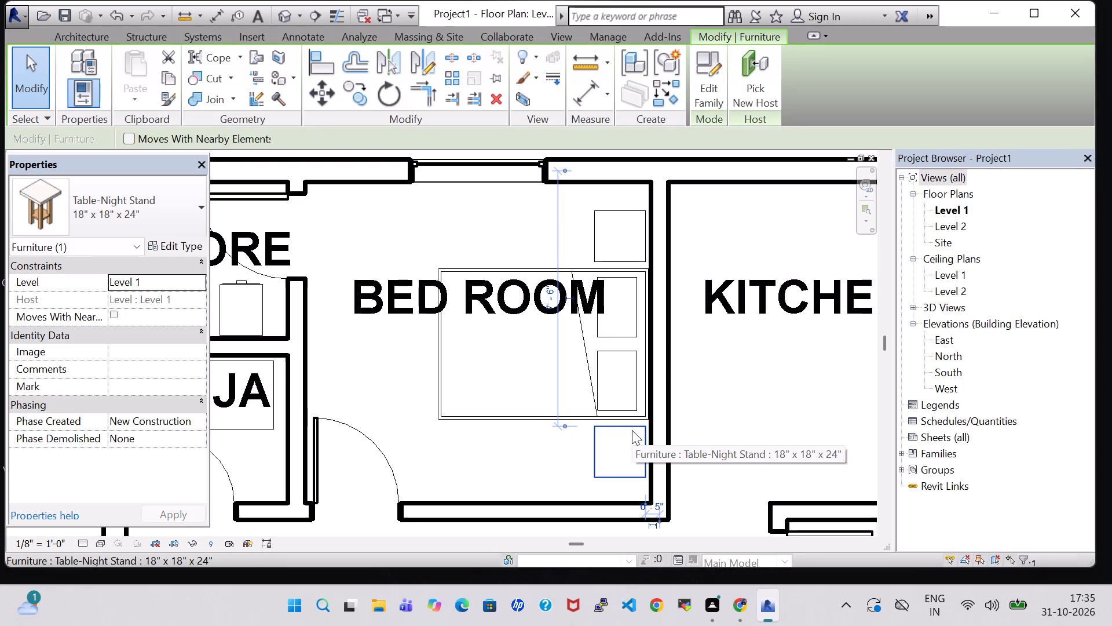
key(Up)
click(745, 385)
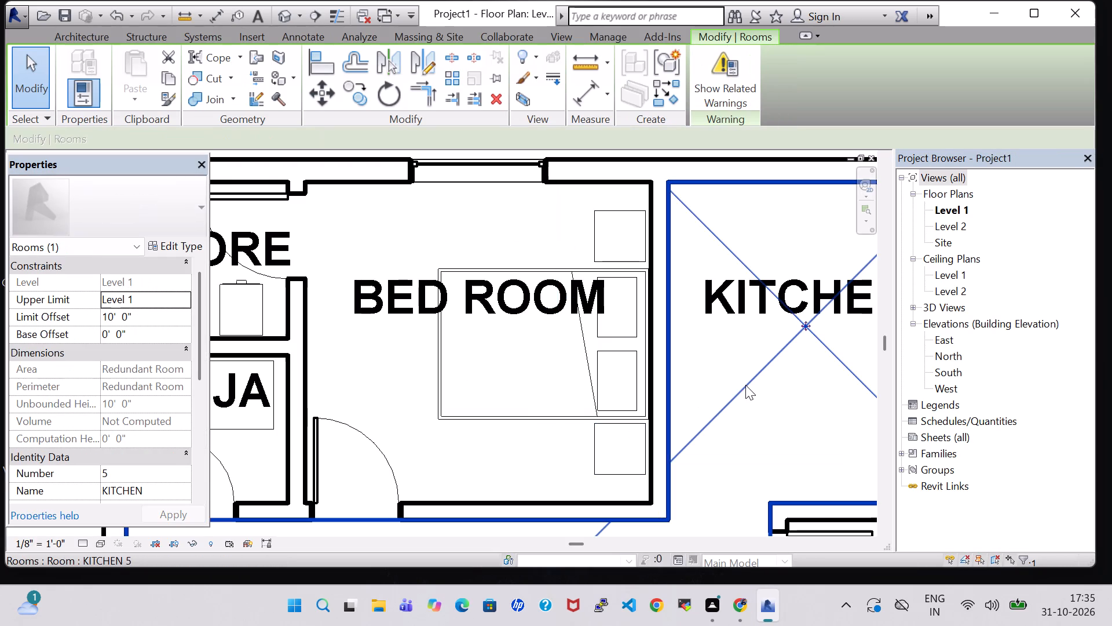
Move the upper bedroom's BED ROOM tag slightly toward the drawing hall and toward the puja room.
scroll(524, 223, down, 3)
double_click(422, 323)
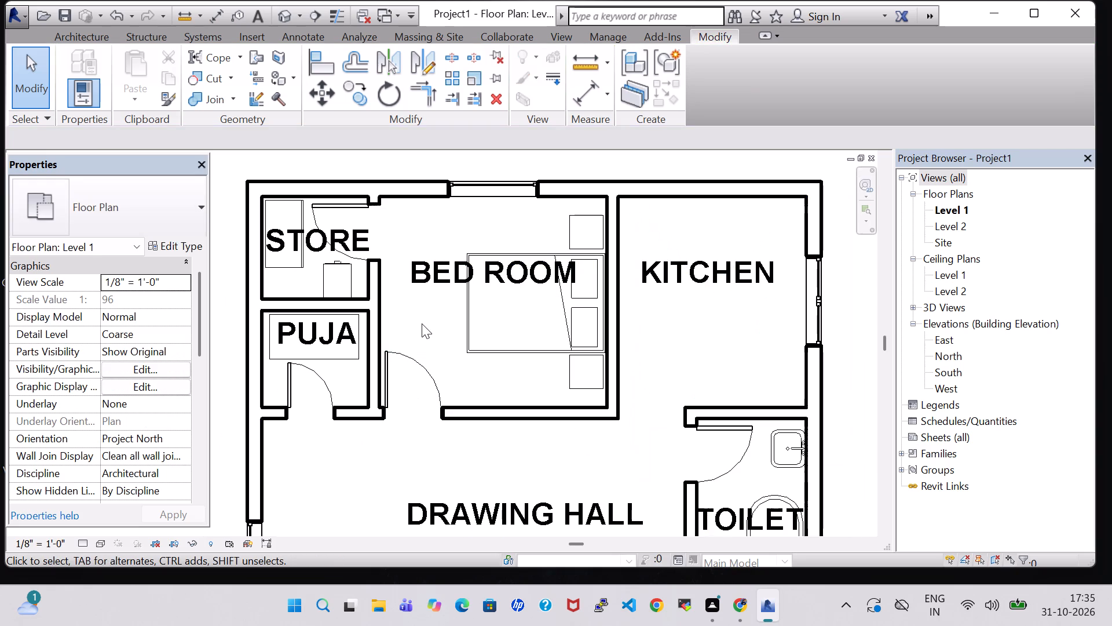
click(462, 274)
key(Down)
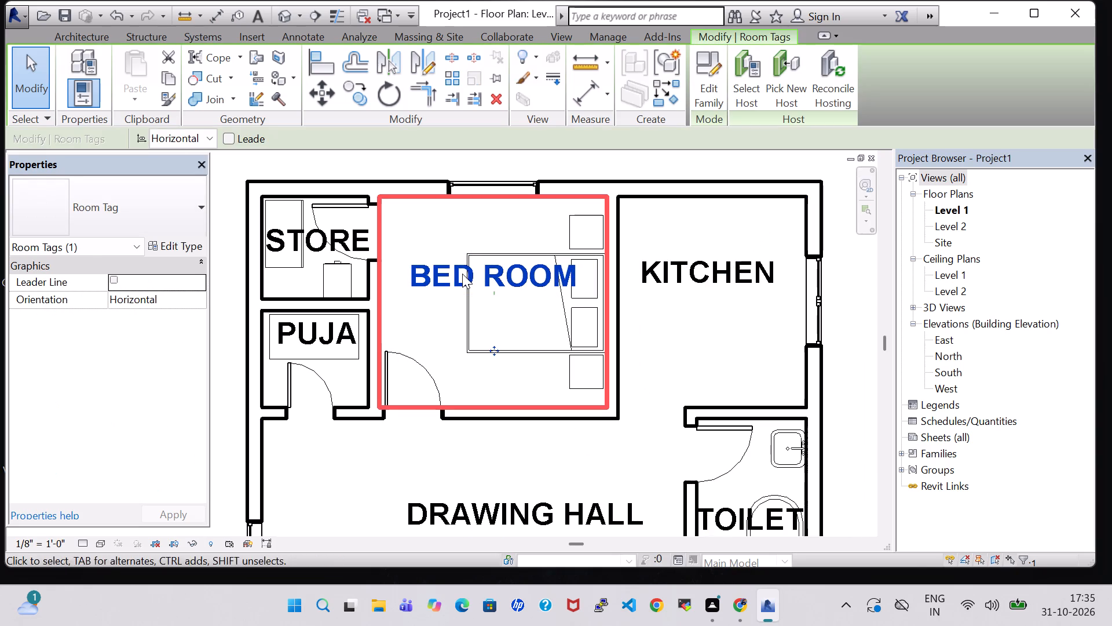
key(Down)
key(Down)
key(Down)
key(Down)
key(Down)
key(Left)
key(Left)
key(Left)
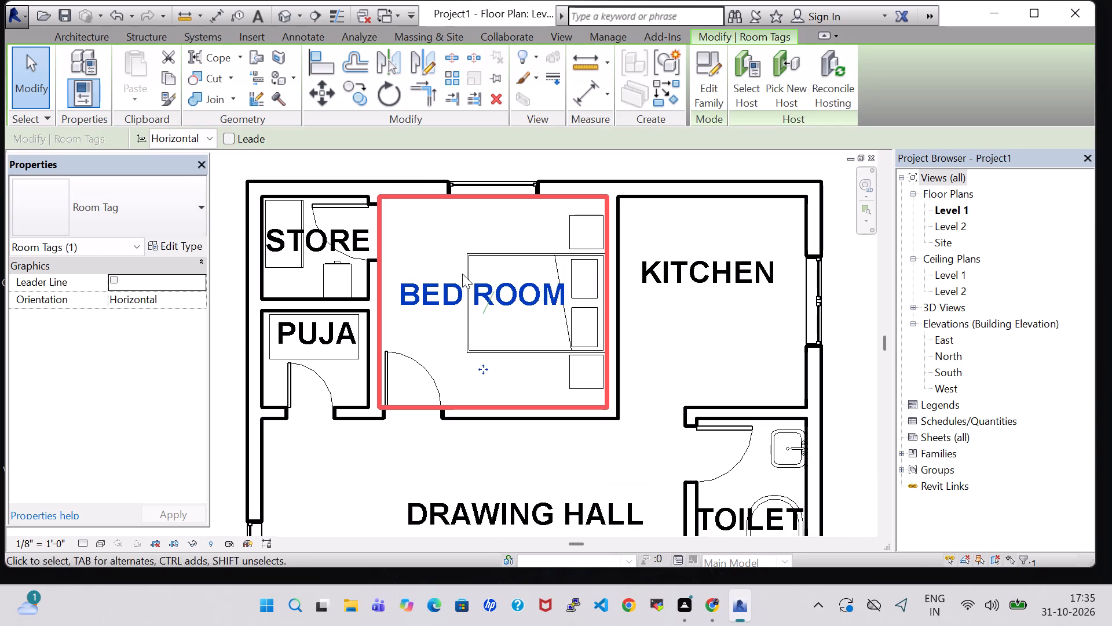
key(Down)
key(Down)
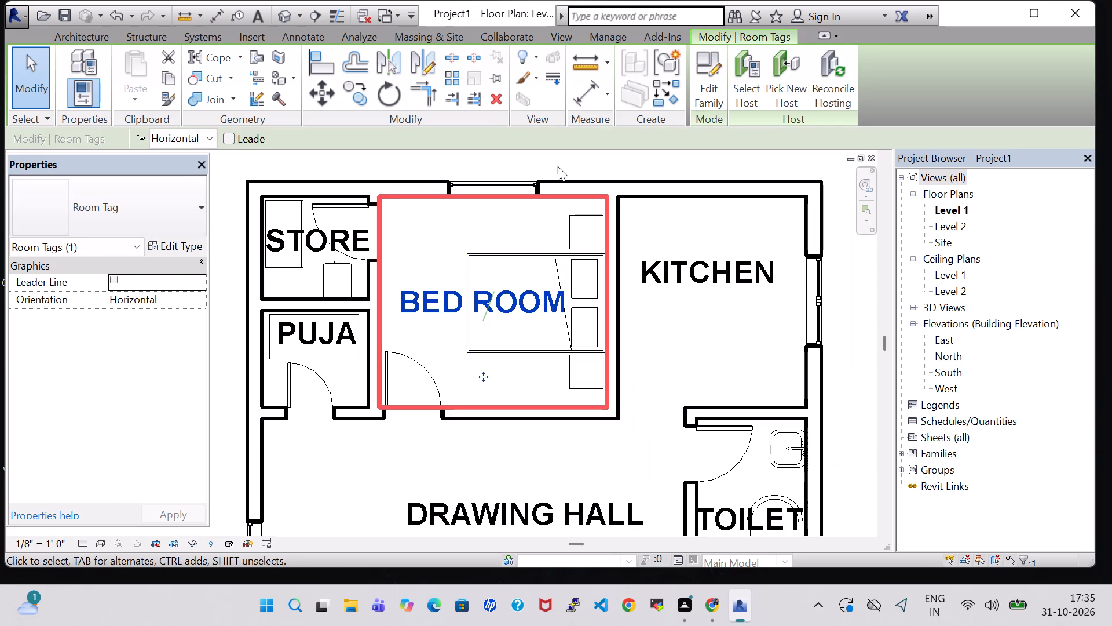
click(558, 166)
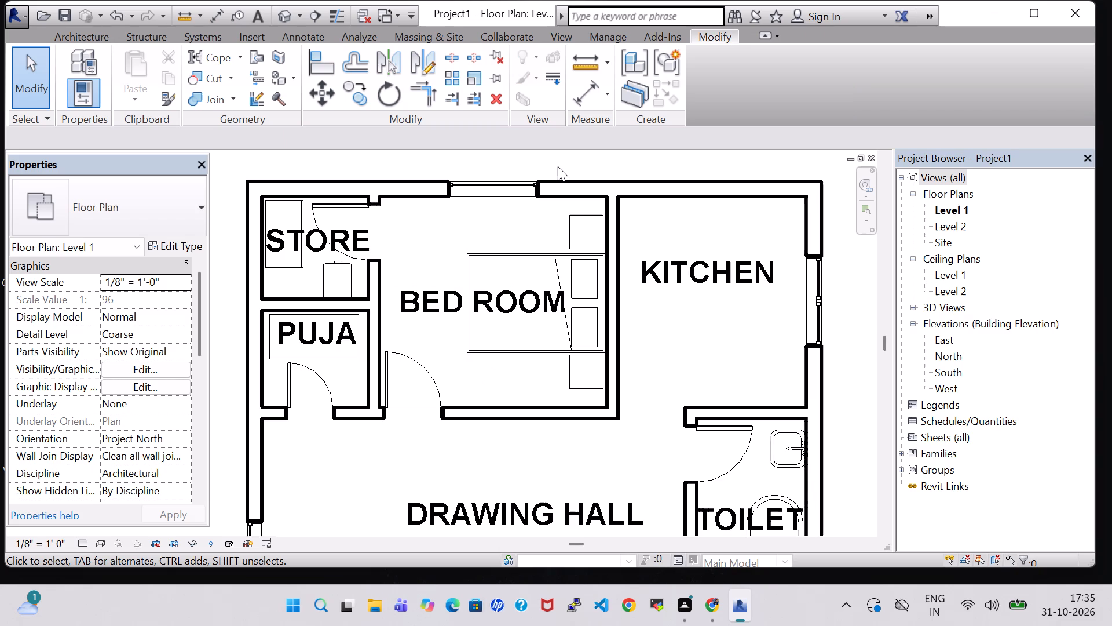
Place a Dresser 48" x 60" x 24" in the upper bedroom against the drawing hall wall, between the door and the night stand.
click(90, 33)
click(206, 74)
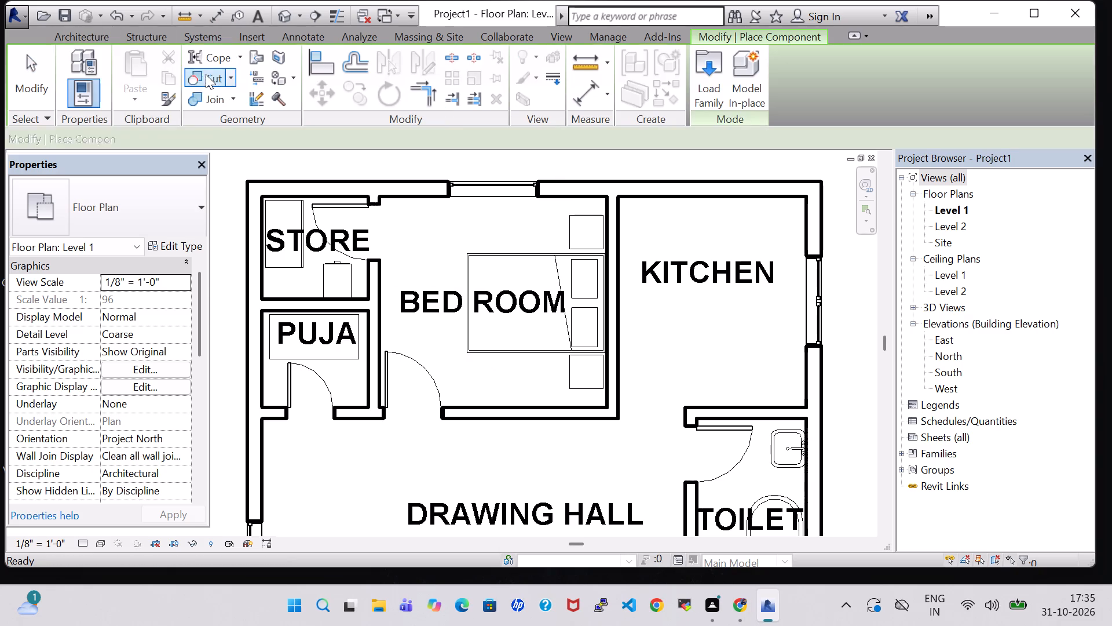
click(151, 209)
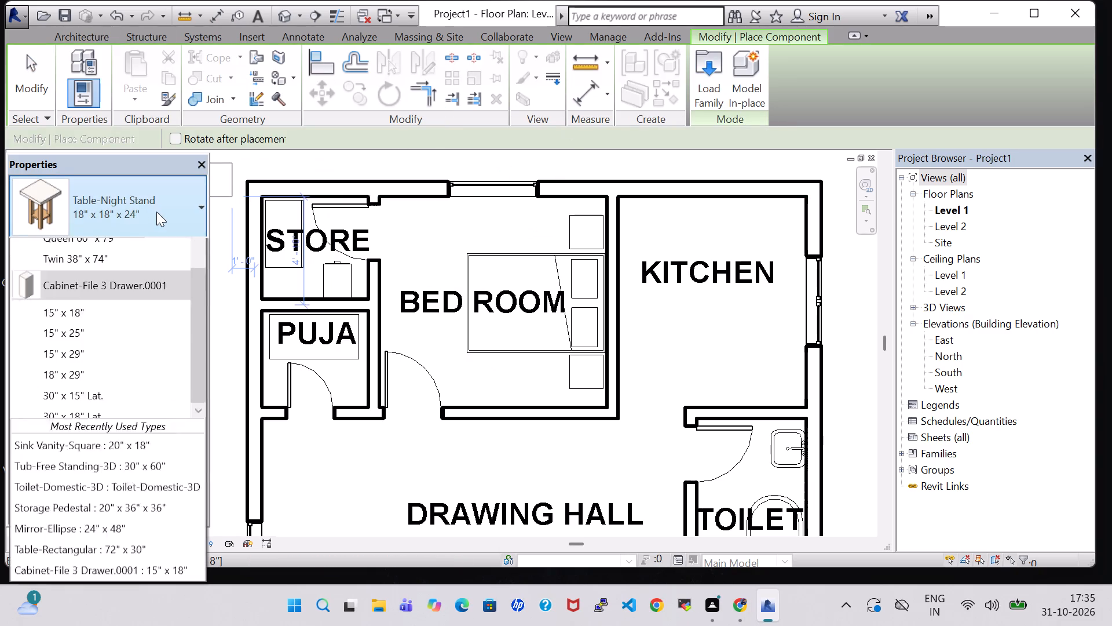
scroll(100, 358, up, 4)
scroll(100, 358, down, 5)
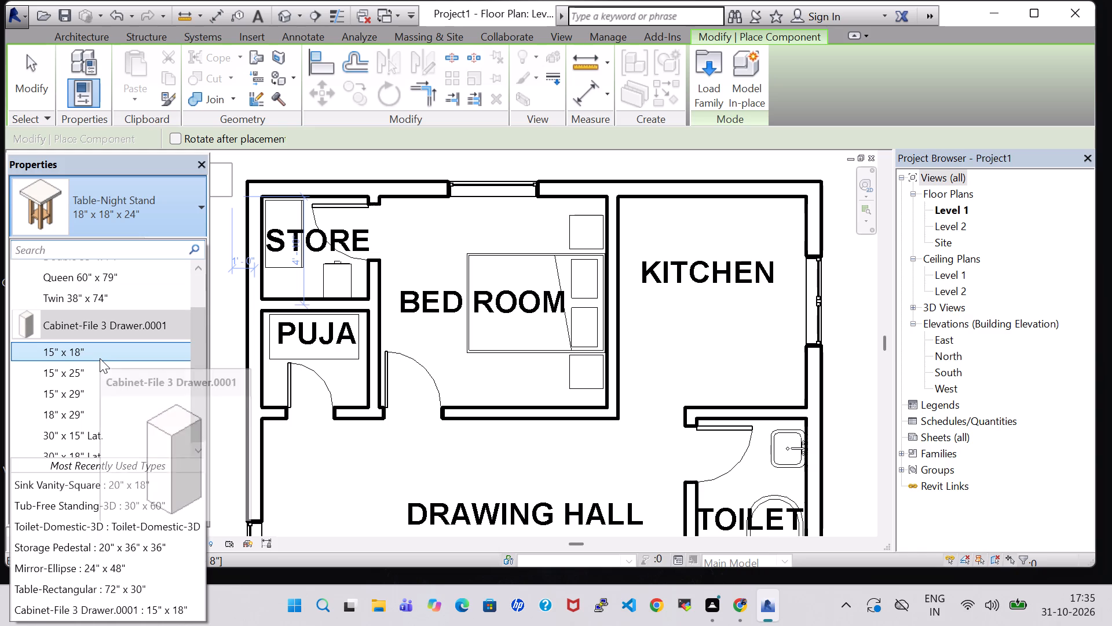
scroll(186, 336, down, 3)
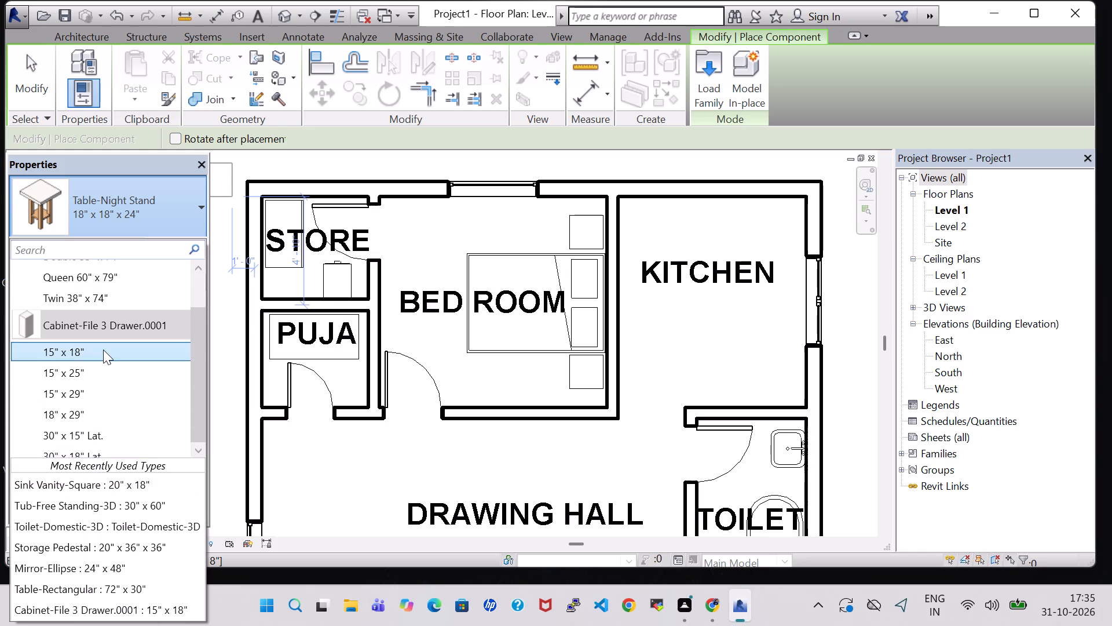
text(DR)
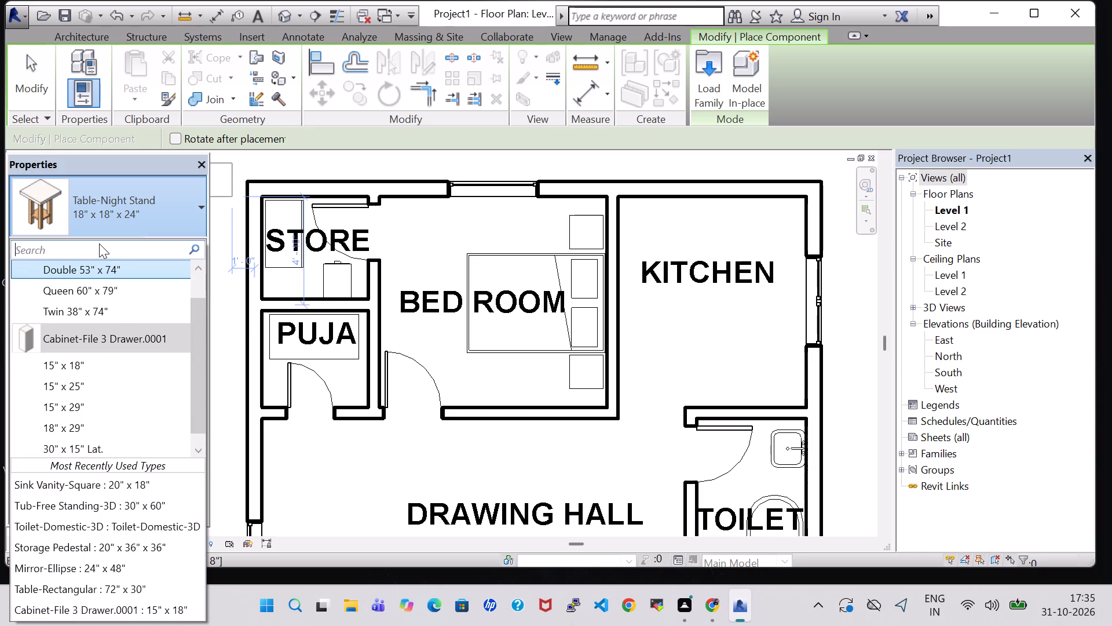
click(99, 243)
text(DR)
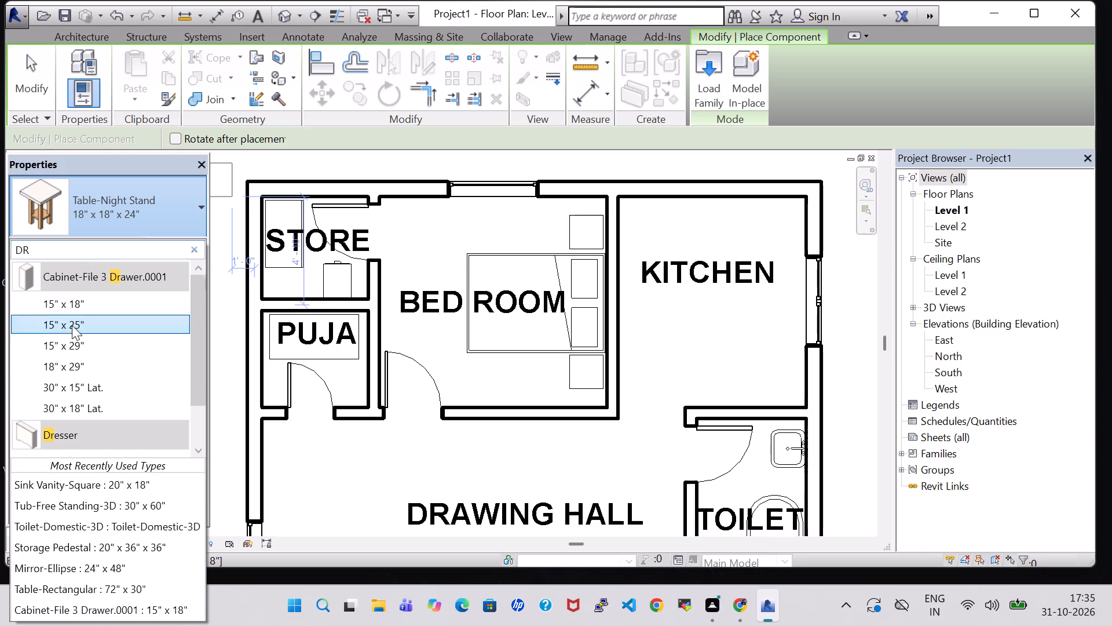
scroll(72, 325, down, 2)
click(87, 402)
scroll(586, 430, down, 1)
middle_drag(589, 432, 577, 241)
middle_click(635, 383)
scroll(624, 372, down, 1)
middle_drag(526, 277, 540, 339)
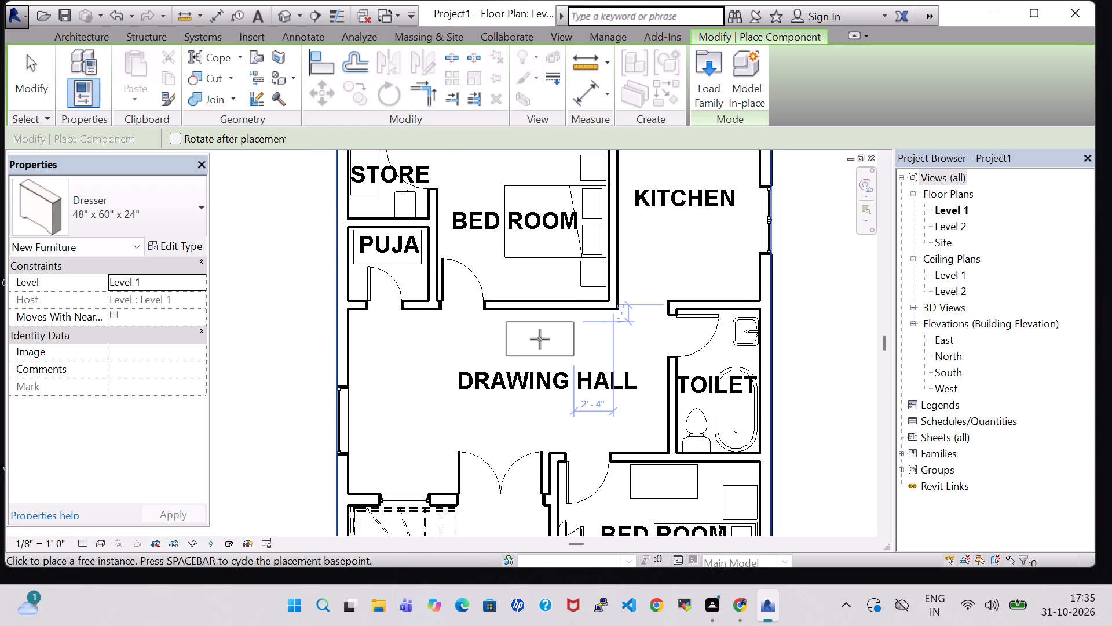
middle_drag(538, 339, 528, 448)
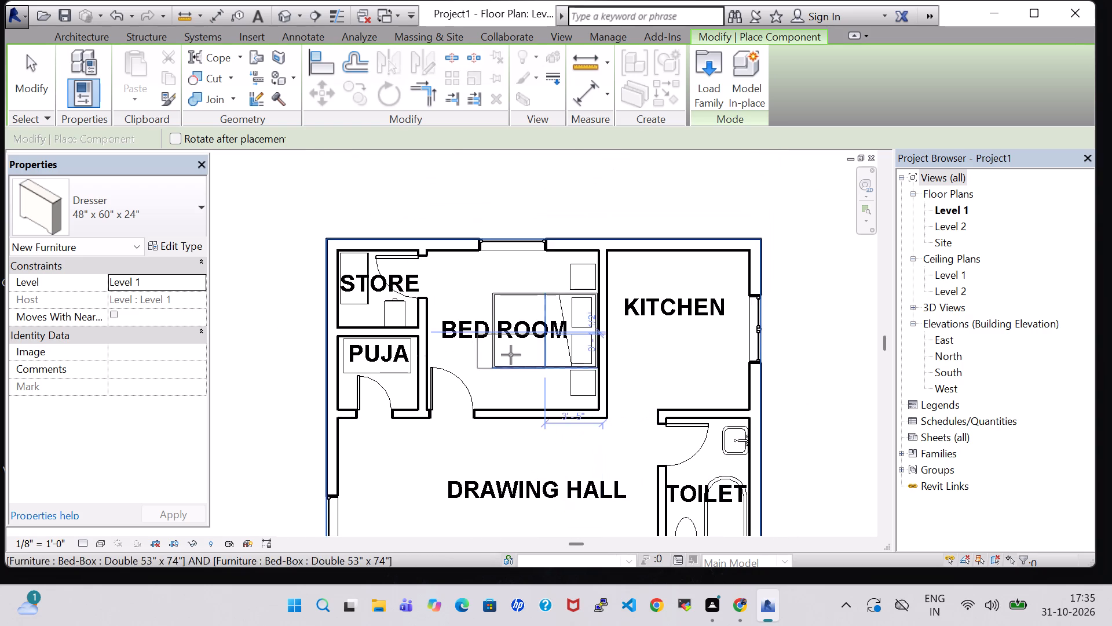
click(525, 395)
key(Escape)
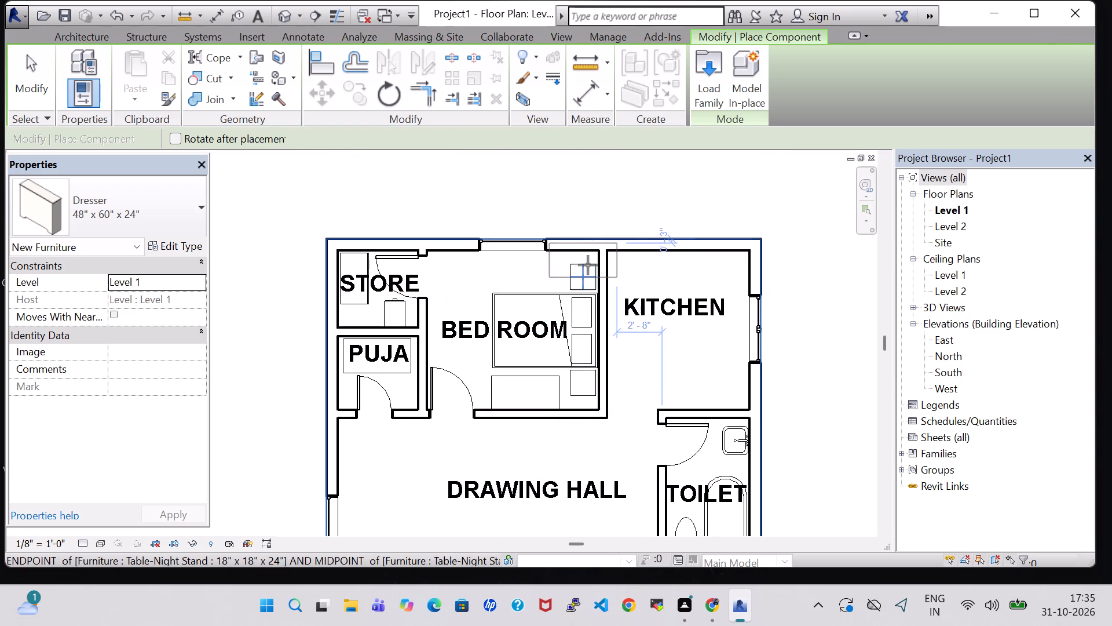
key(Escape)
In the 3D view, rotate the upper bedroom's dresser by 180° so its drawers face the bed, and inspect it from above.
click(286, 19)
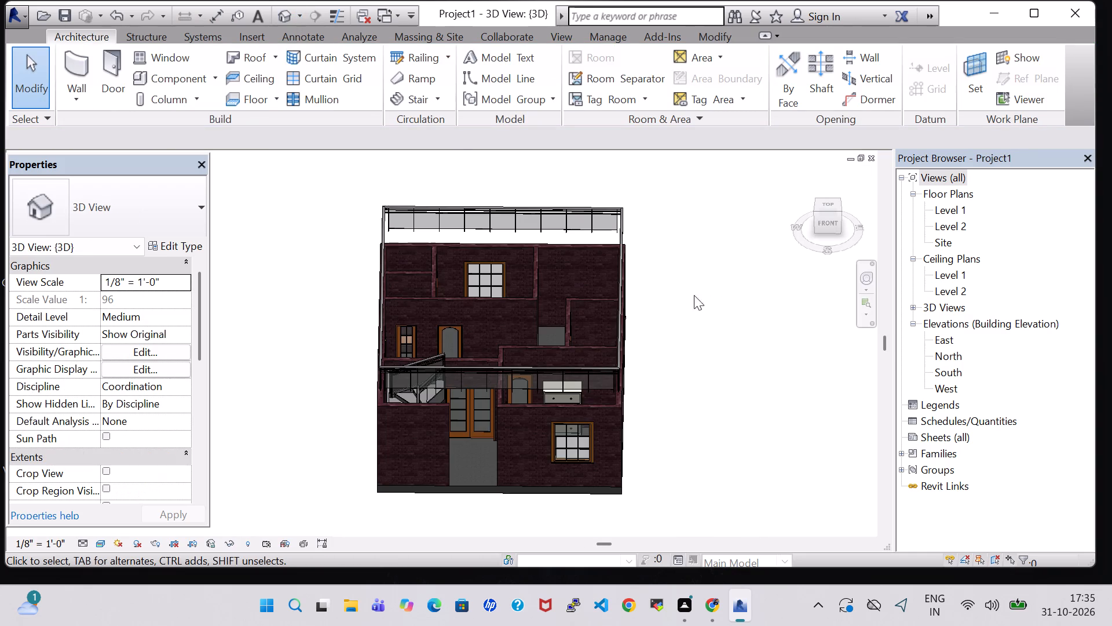
middle_drag(699, 287, 697, 402)
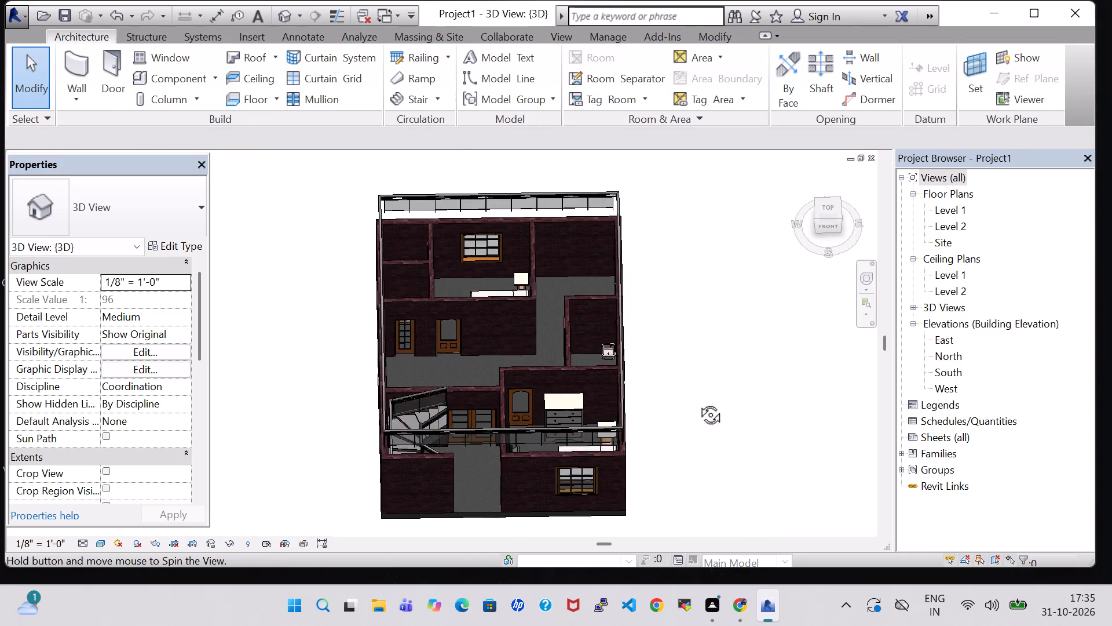
middle_drag(697, 402, 324, 376)
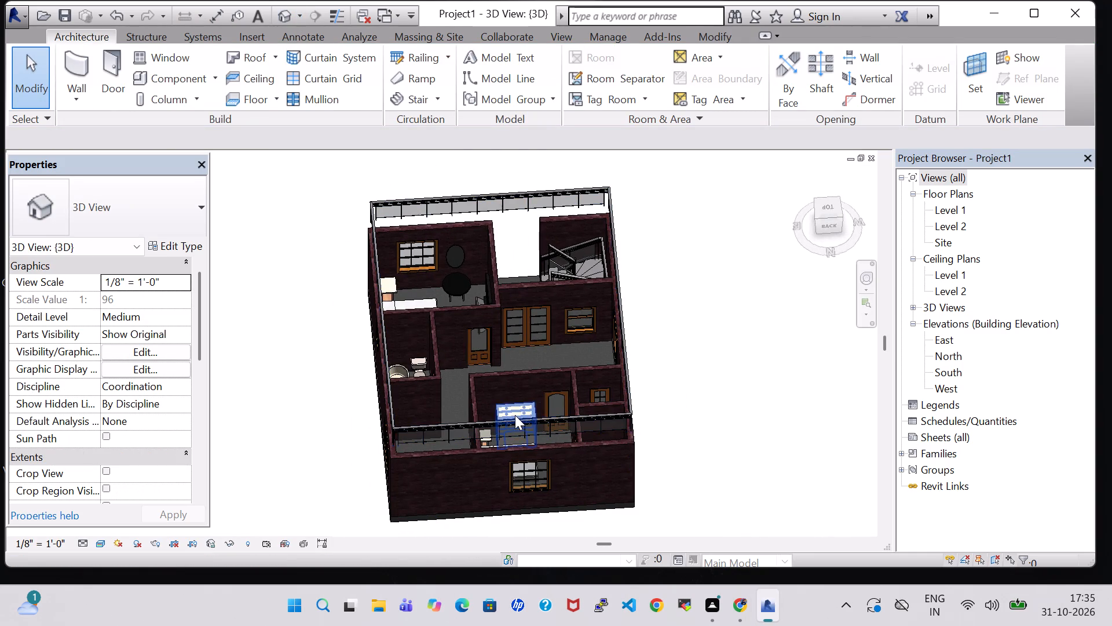
click(515, 415)
key(space)
key(space)
click(679, 398)
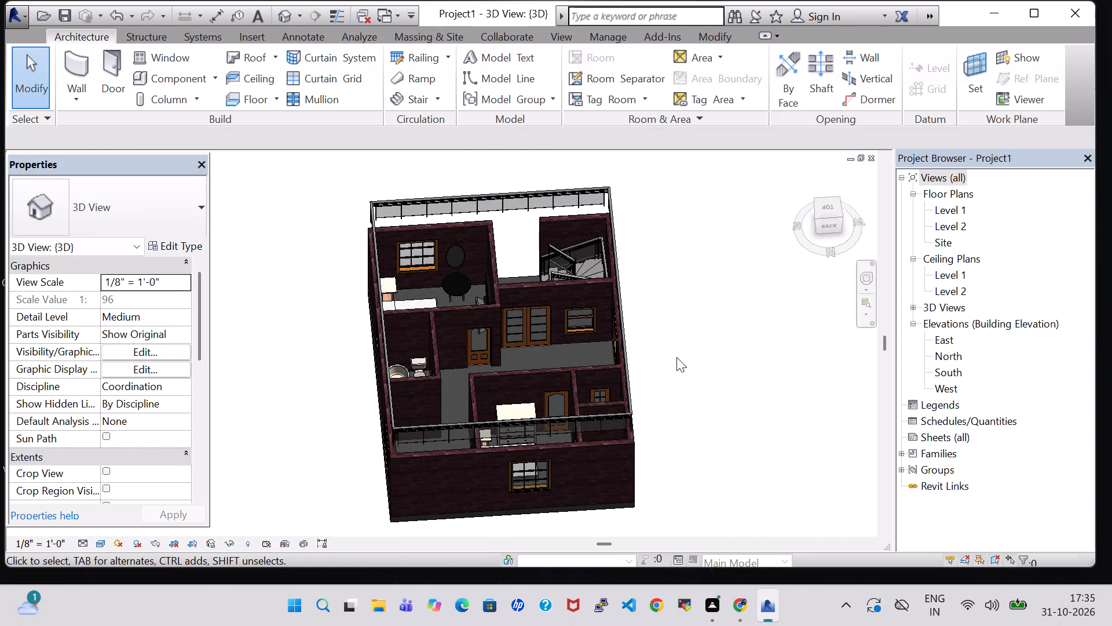
shift+middle_drag(675, 354, 637, 530)
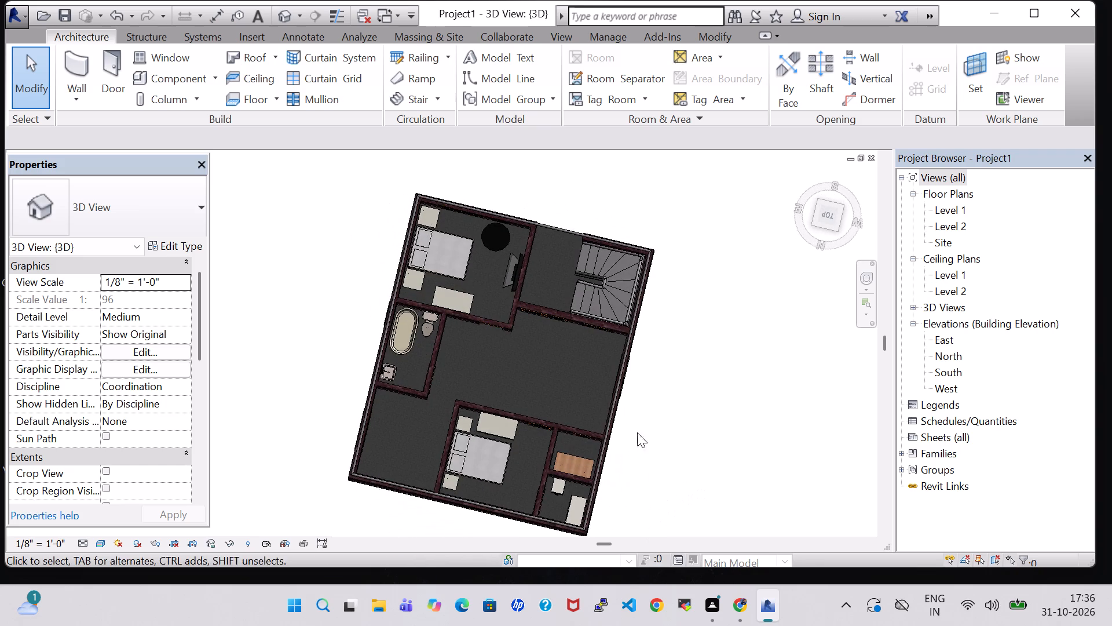
scroll(507, 446, up, 10)
shift+middle_drag(529, 457, 525, 414)
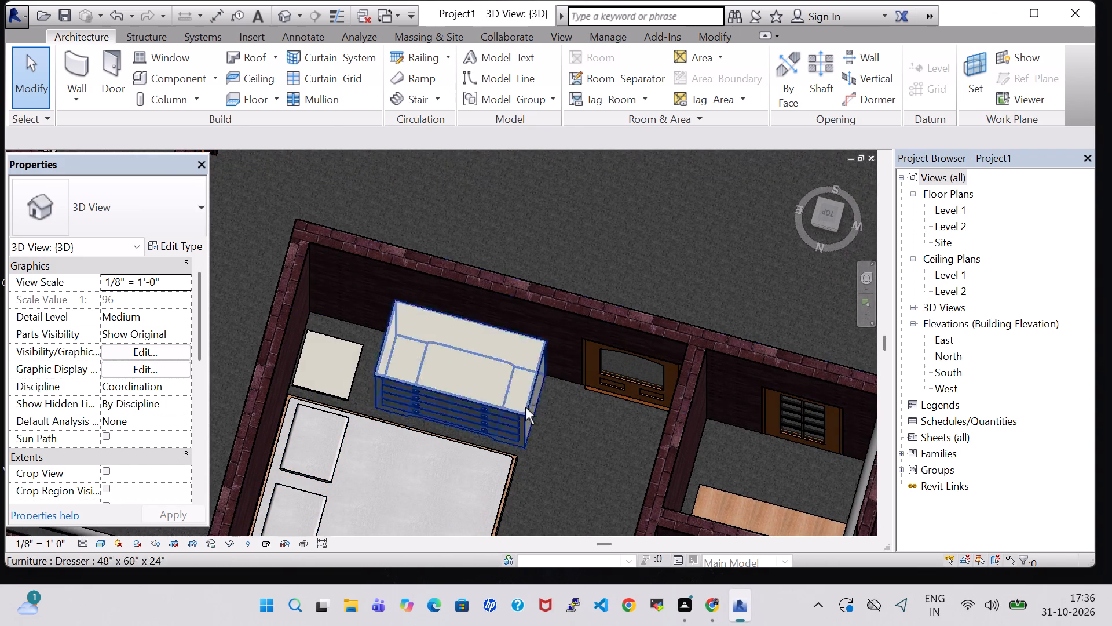
In the Level 1 floor plan, nudge the upper bedroom's window-side night stand toward the window wall, leaving a small gap.
double_click(953, 208)
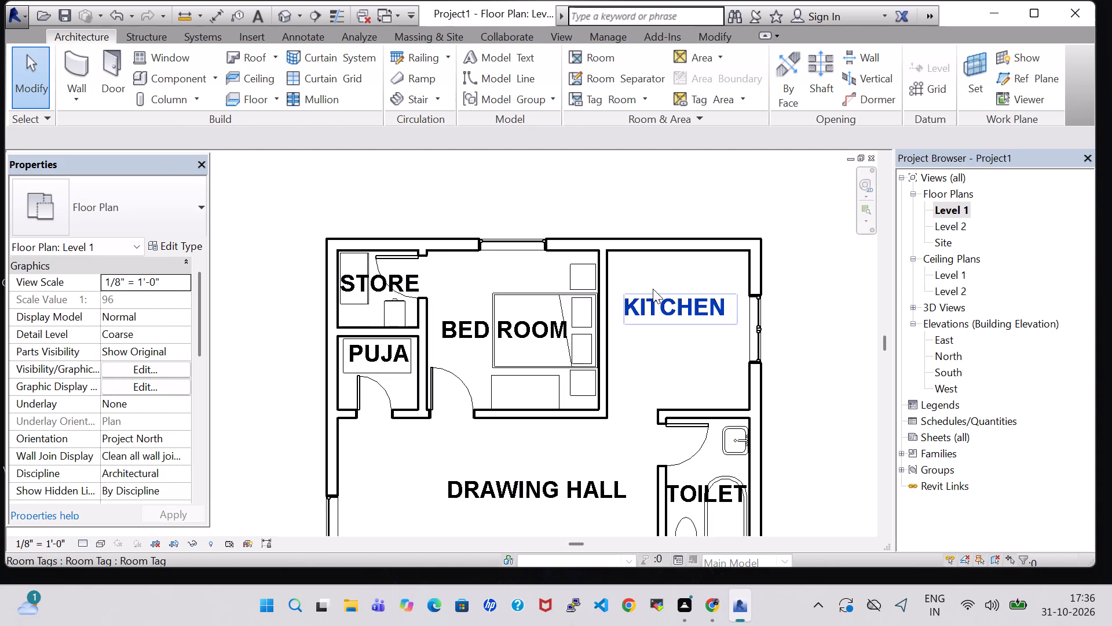
scroll(653, 289, down, 4)
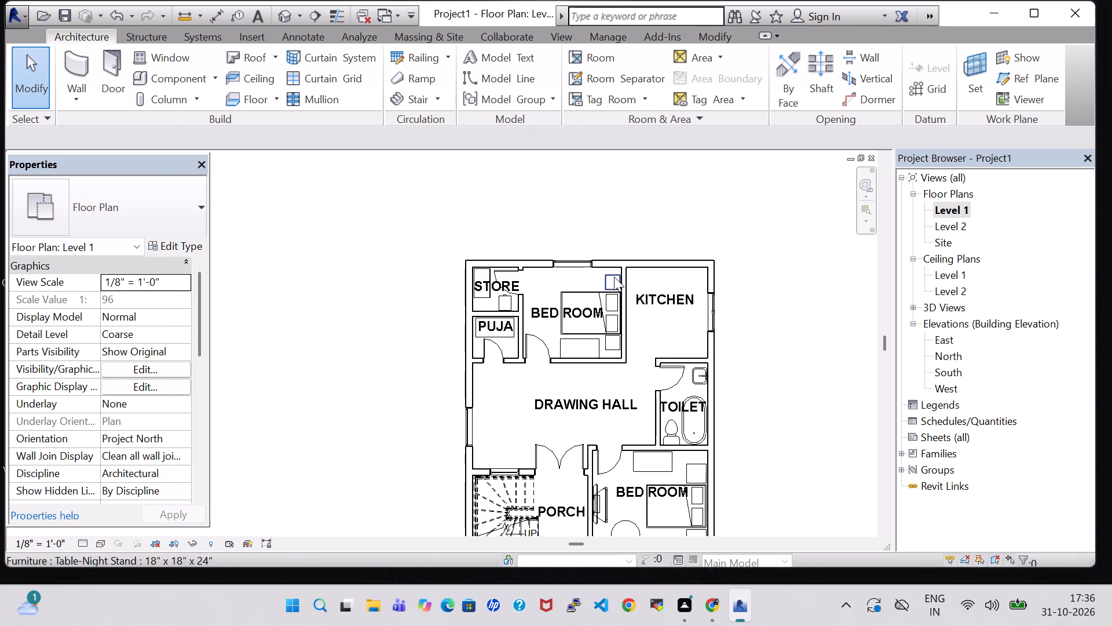
scroll(616, 276, up, 5)
click(610, 276)
key(Up)
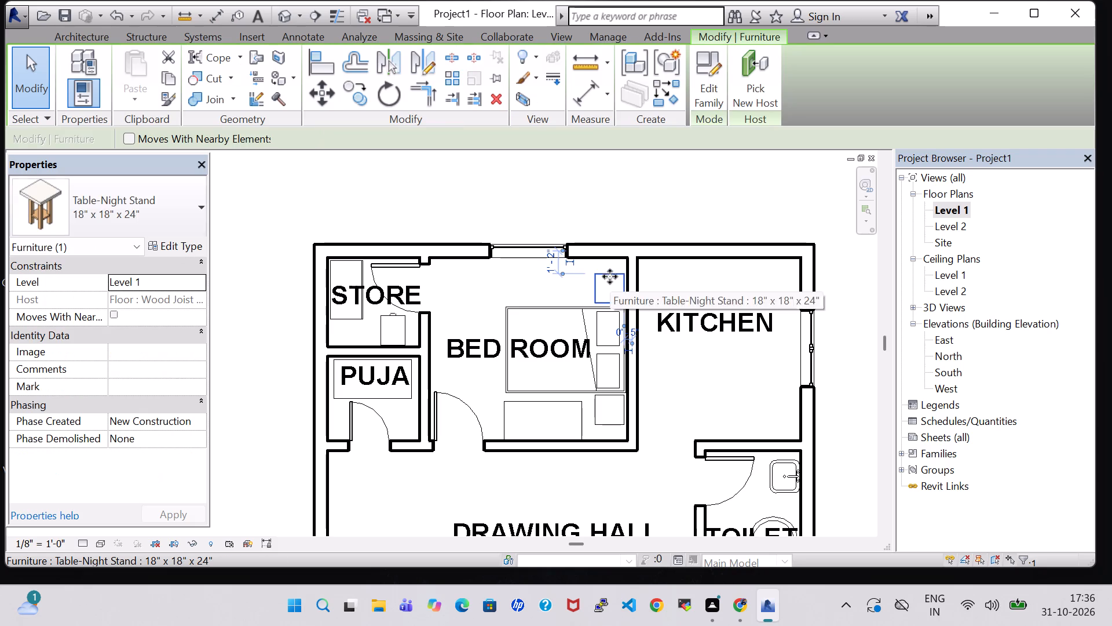
key(Up)
key(Up)
key(Up)
key(Down)
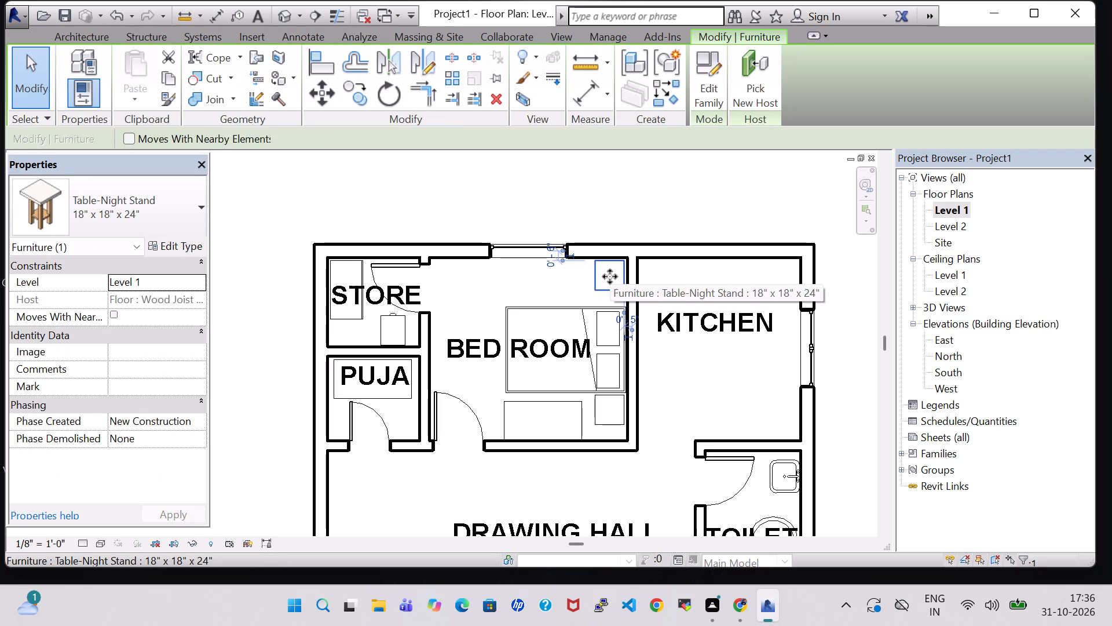
Nudge the upper bedroom's bed toward the window wall, close to the window-side night stand and against the kitchen wall.
click(555, 310)
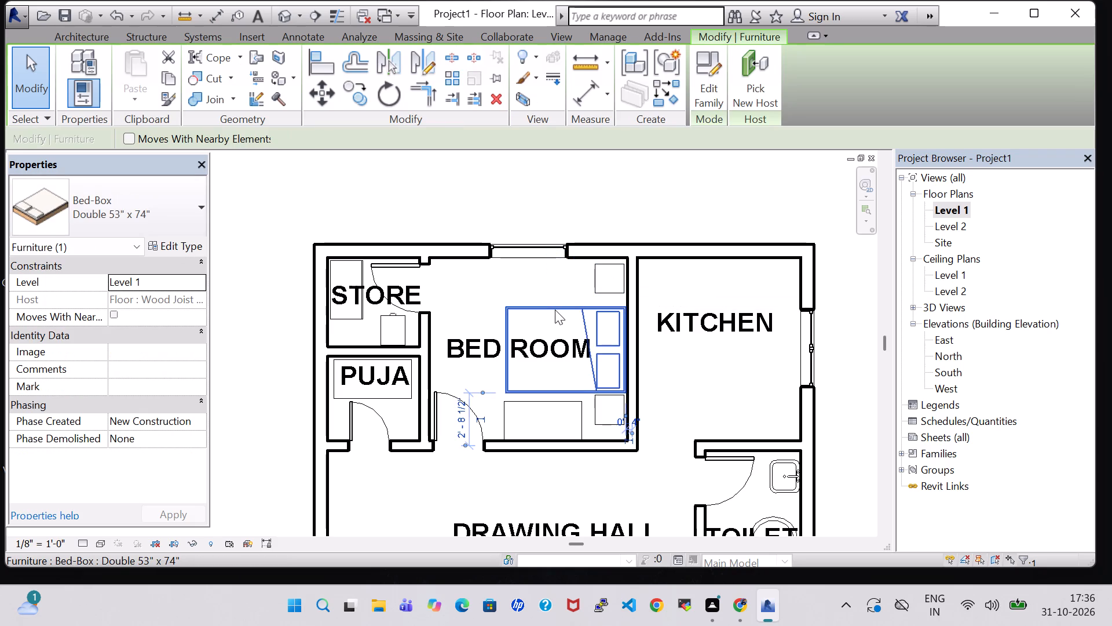
key(Up)
key(Up)
key(Up)
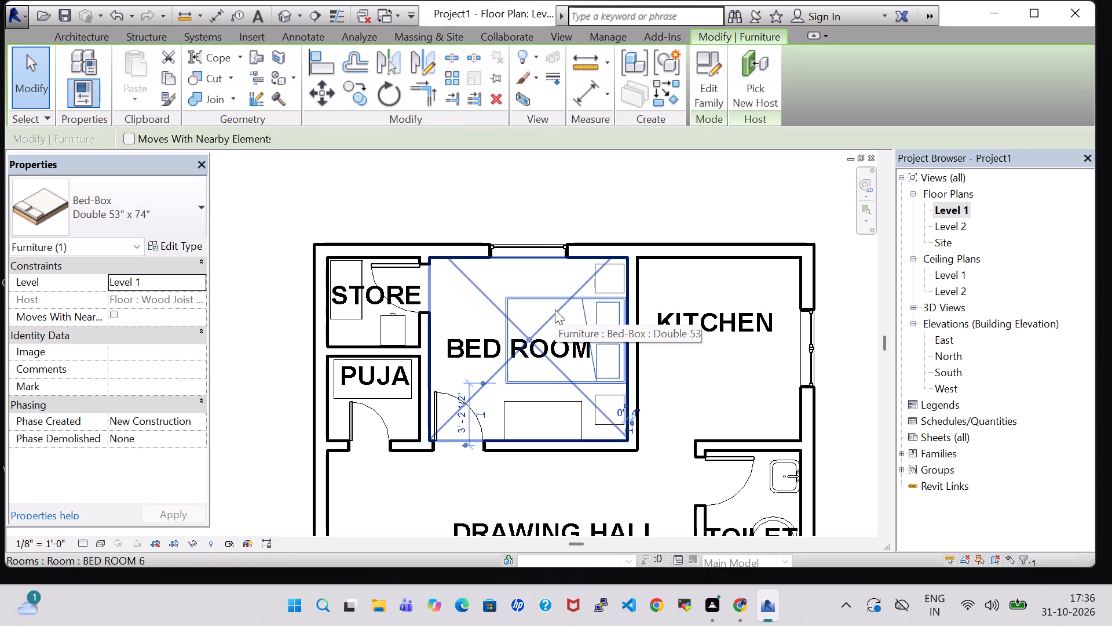
key(Left)
key(Up)
key(Right)
key(Down)
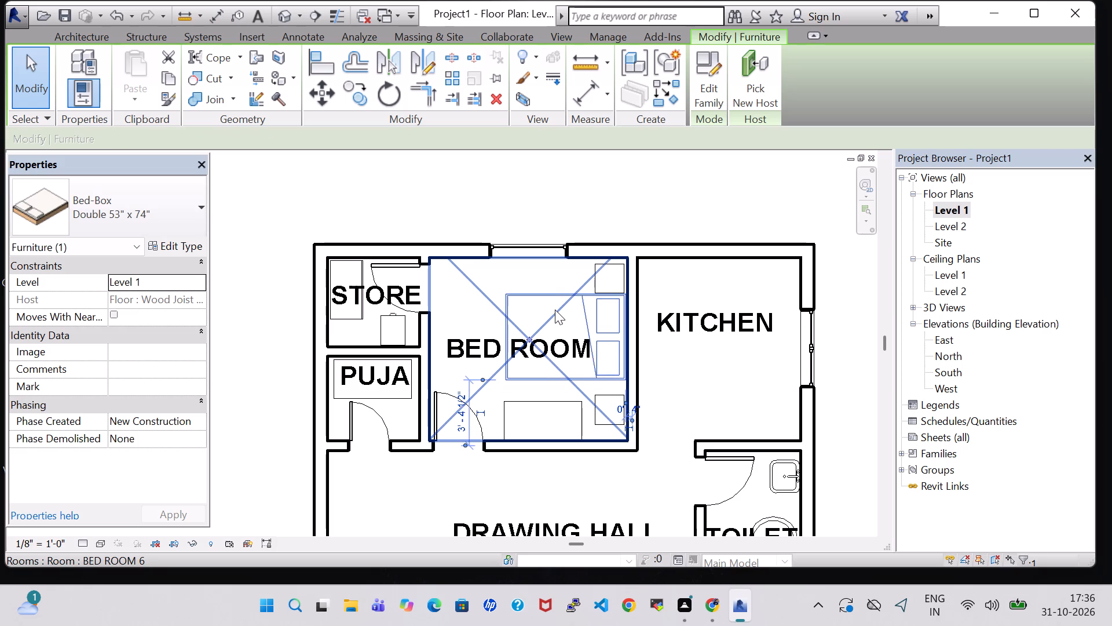
click(826, 387)
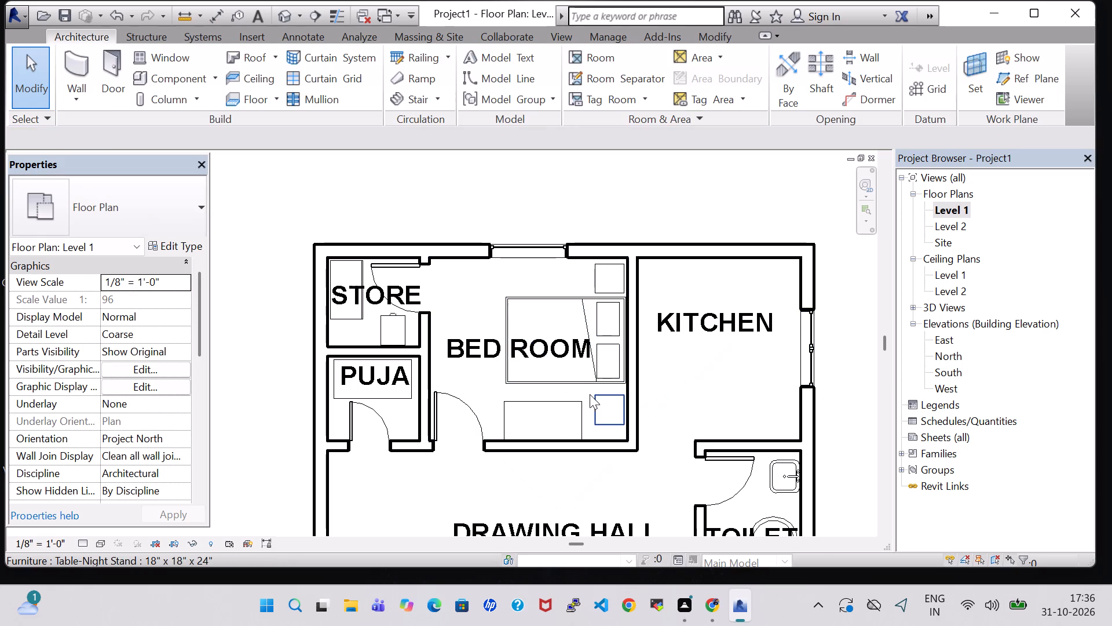
Nudge the night stand nearest the drawing hall wall up toward the bed.
click(606, 401)
key(Up)
key(Up)
key(Up)
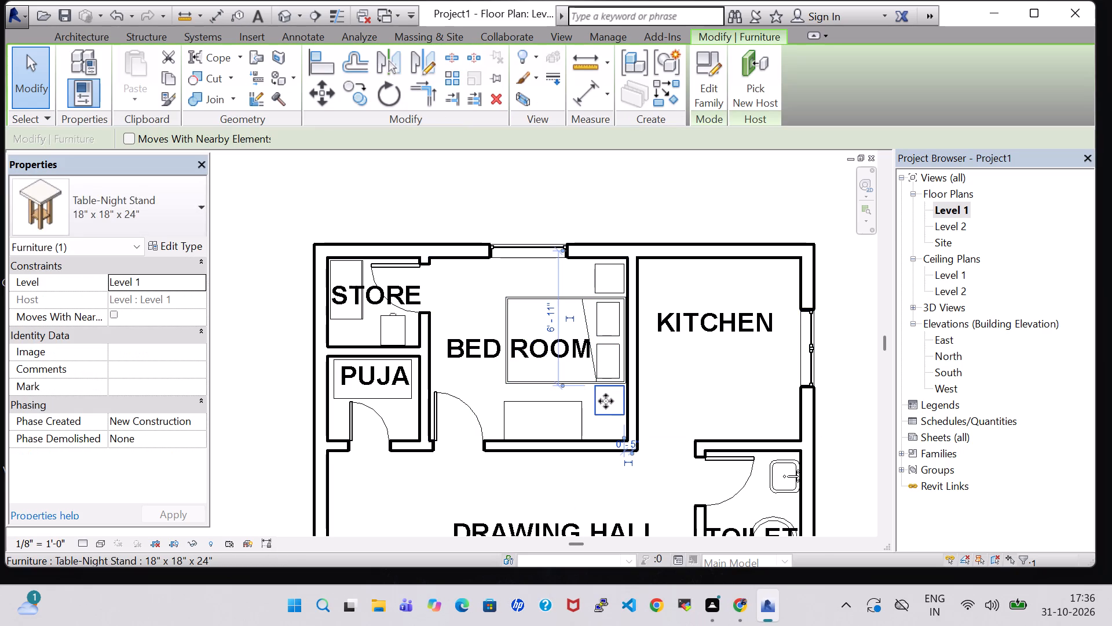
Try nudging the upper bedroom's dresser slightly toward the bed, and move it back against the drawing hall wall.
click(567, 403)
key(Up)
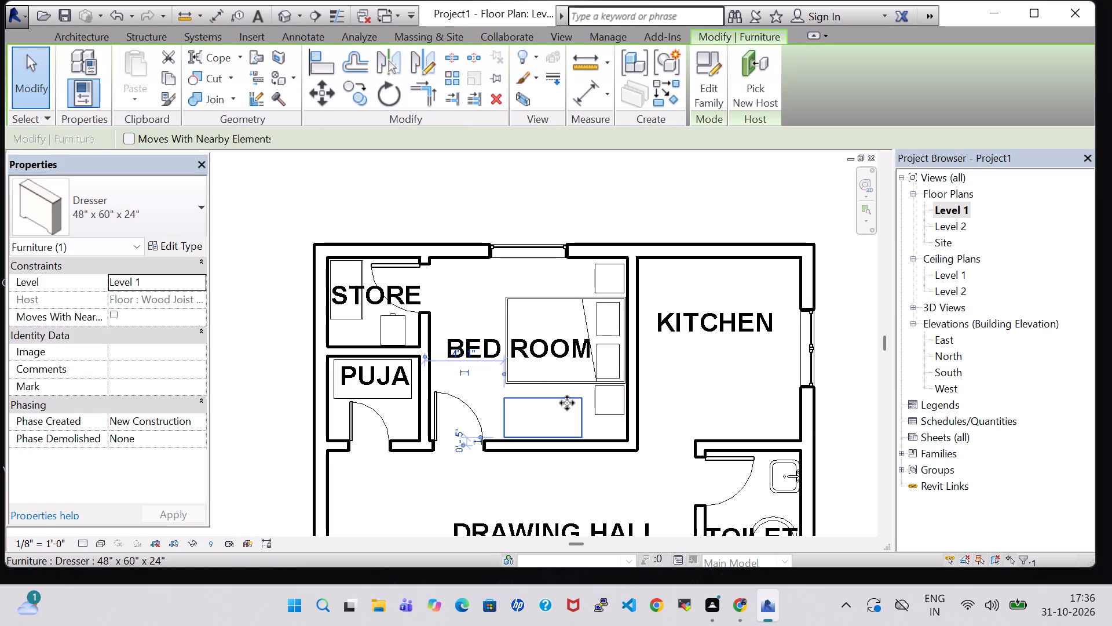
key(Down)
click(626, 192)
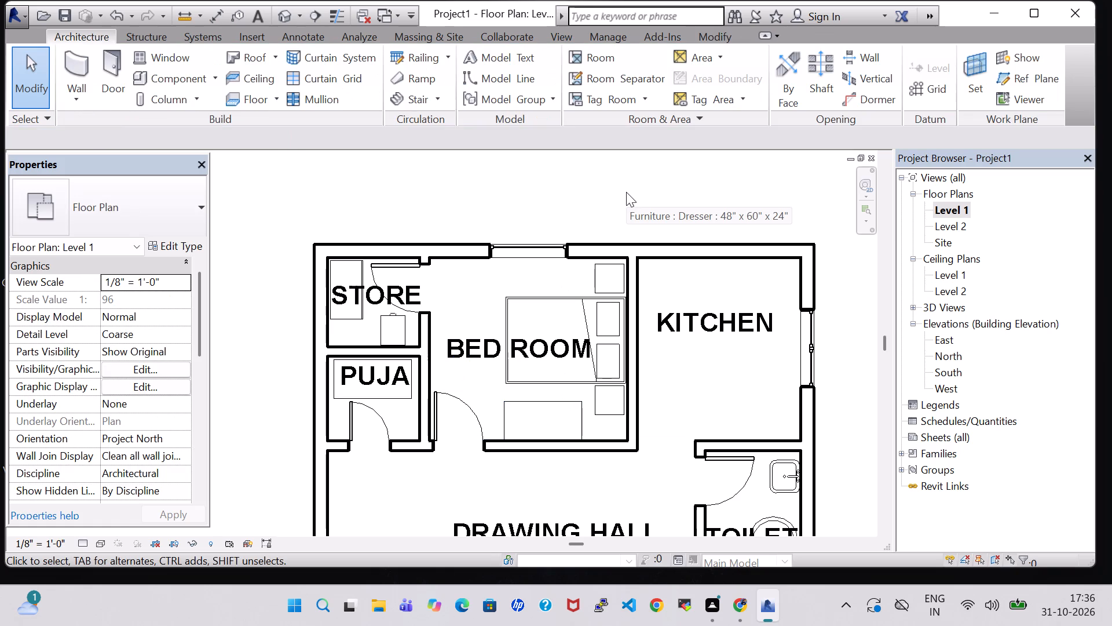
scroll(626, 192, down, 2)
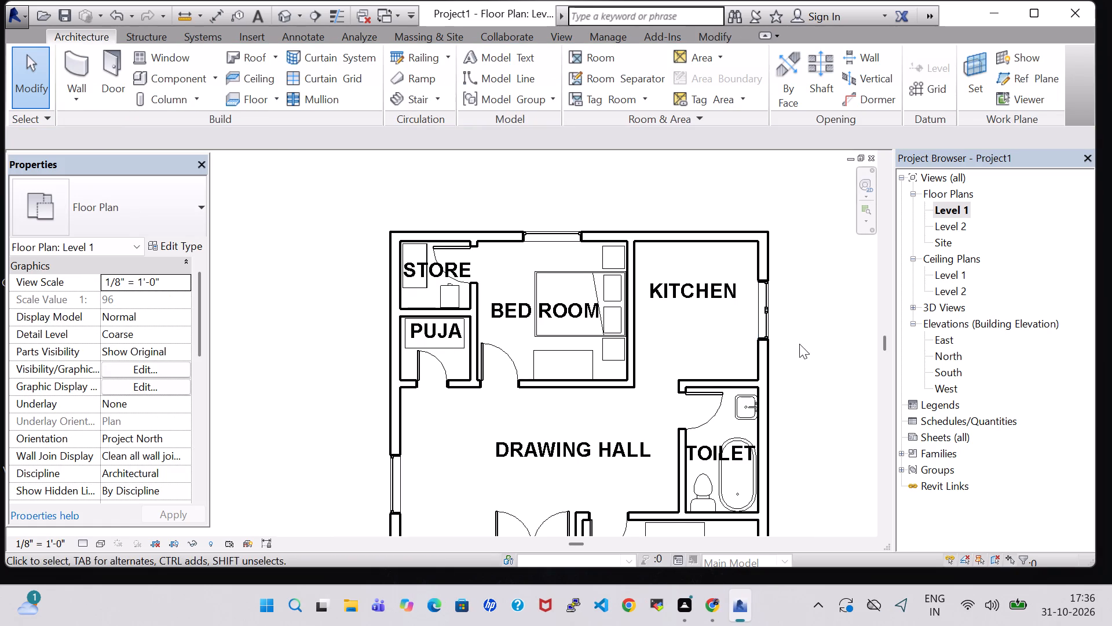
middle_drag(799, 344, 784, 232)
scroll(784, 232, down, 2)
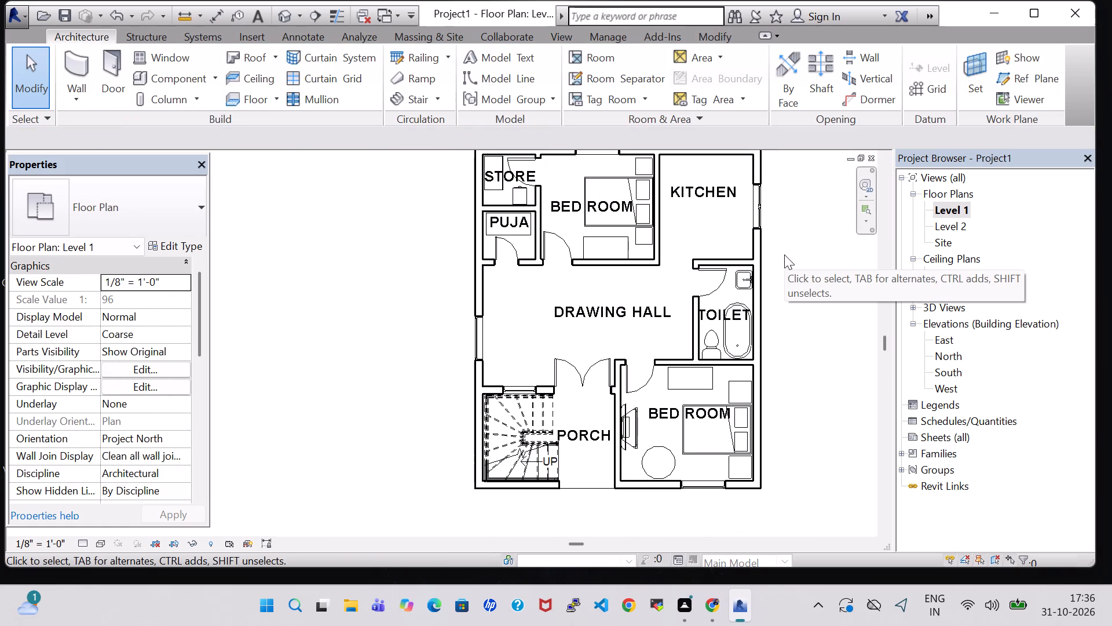
Place a TV Stand in the upper bedroom, turned to face the bed and backed against the puja-side wall.
middle_drag(796, 232, 765, 304)
click(166, 81)
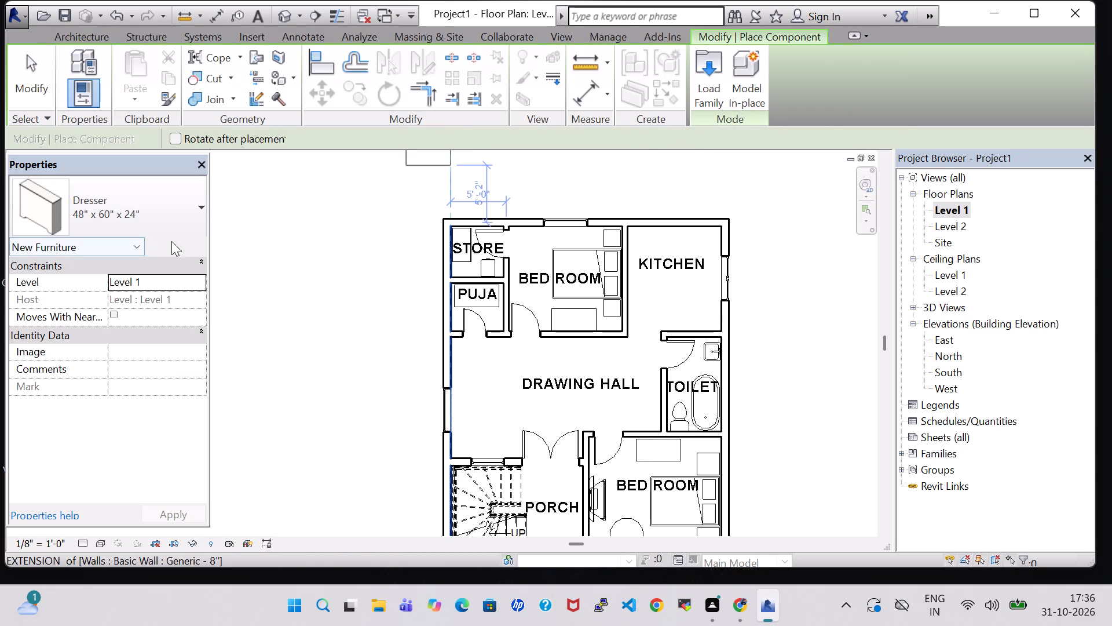
click(153, 216)
text(TV)
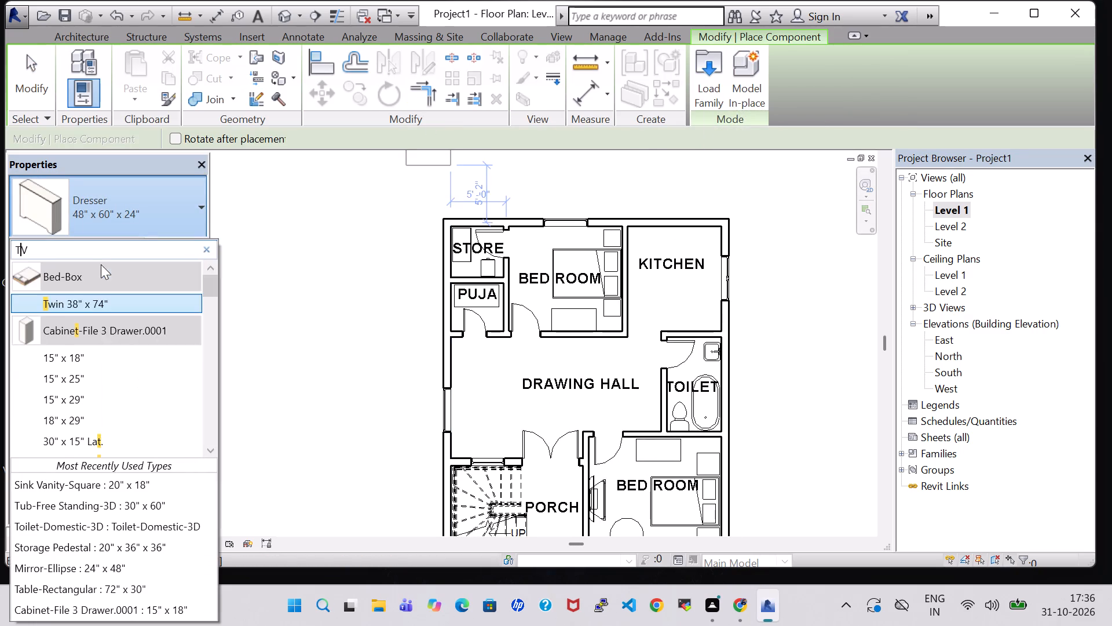
click(57, 438)
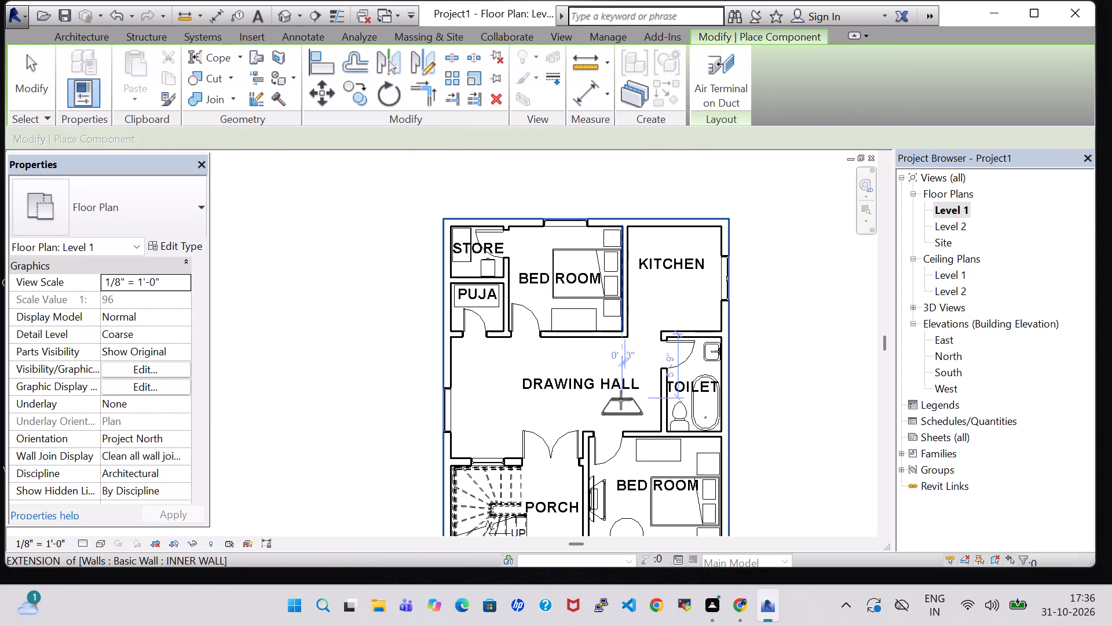
scroll(535, 292, up, 11)
key(space)
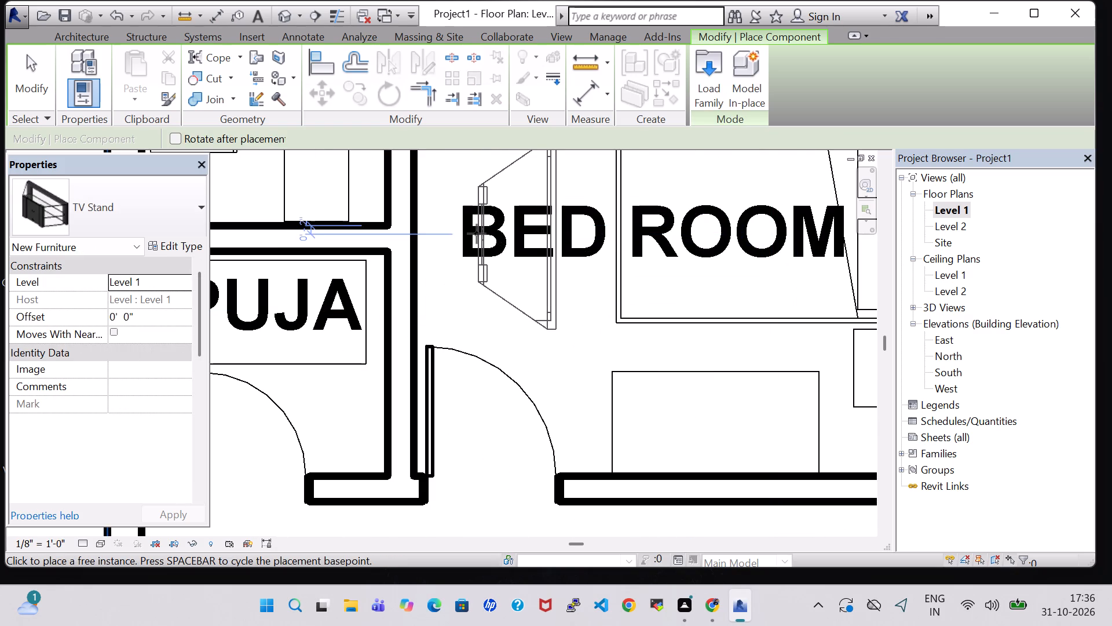
scroll(432, 244, up, 4)
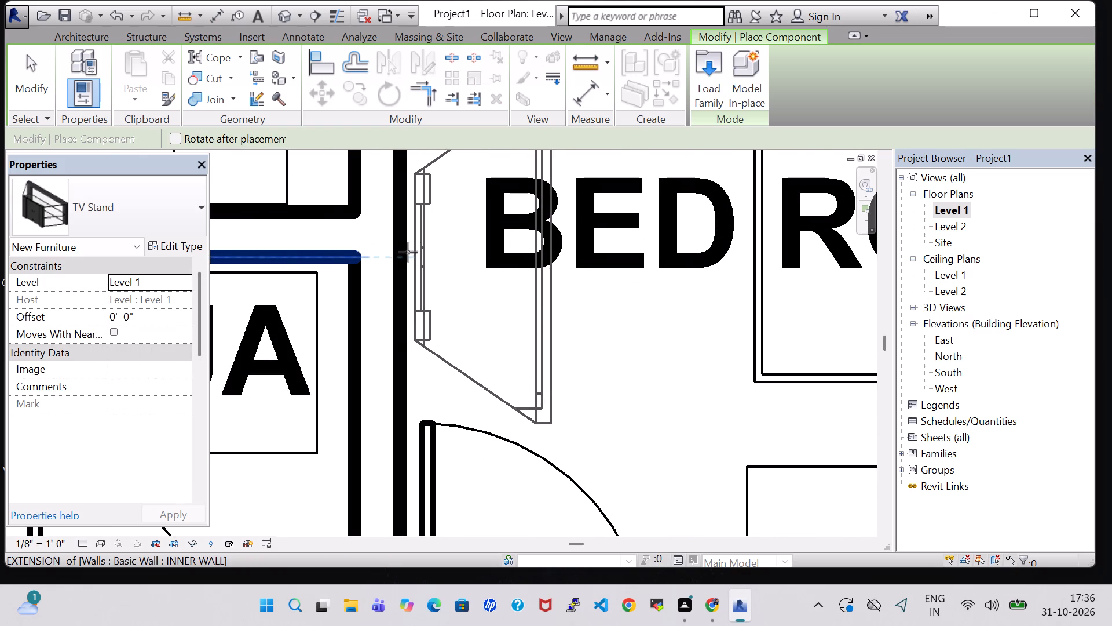
click(408, 252)
key(Escape)
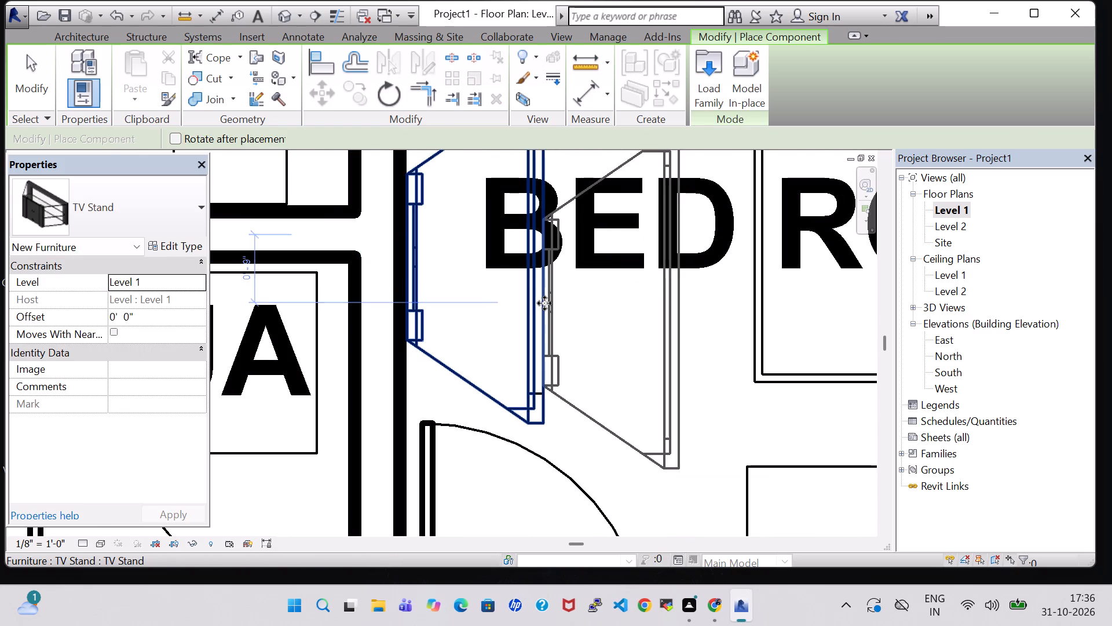
key(Escape)
key(Escape)
Place a 50" TV - Flat Screen with a 3' 0" offset over the upper bedroom's TV stand, facing the bed.
click(156, 78)
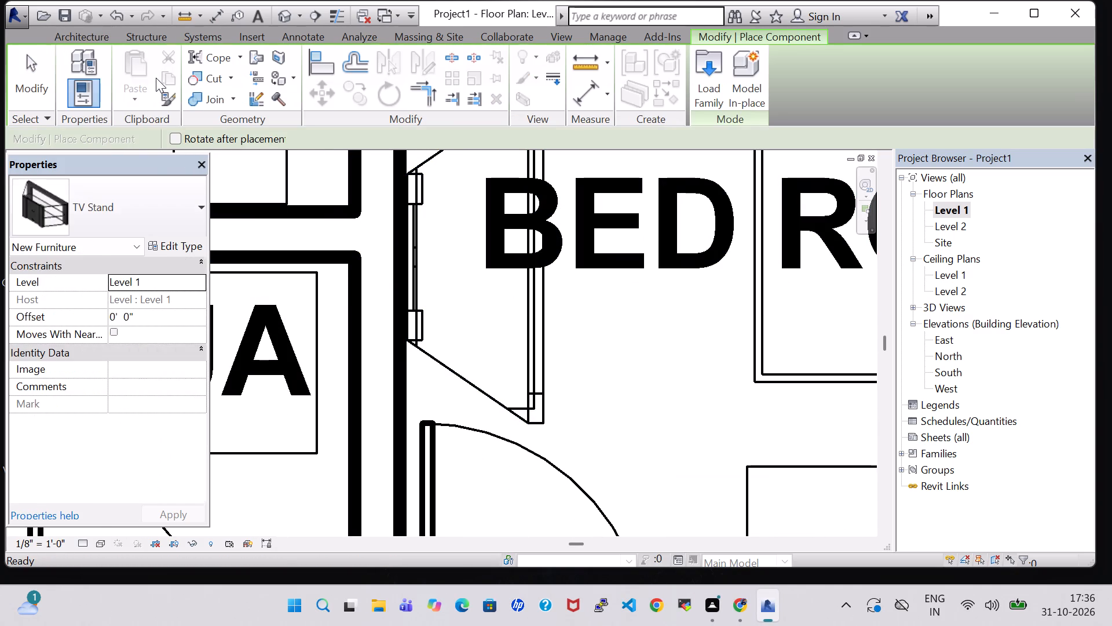
click(149, 197)
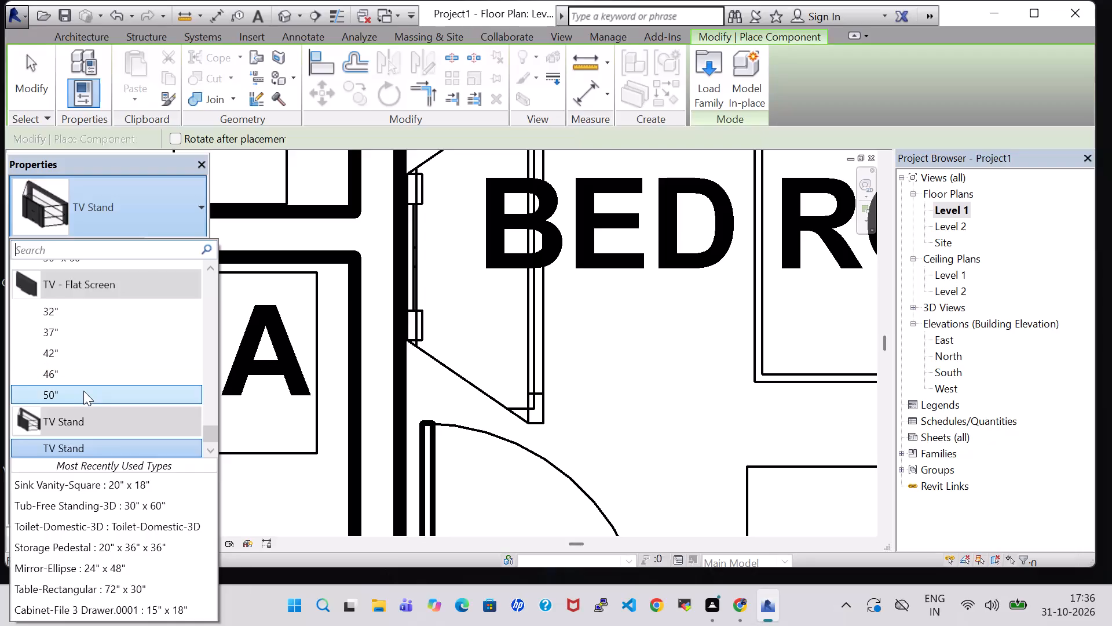
click(83, 391)
click(116, 319)
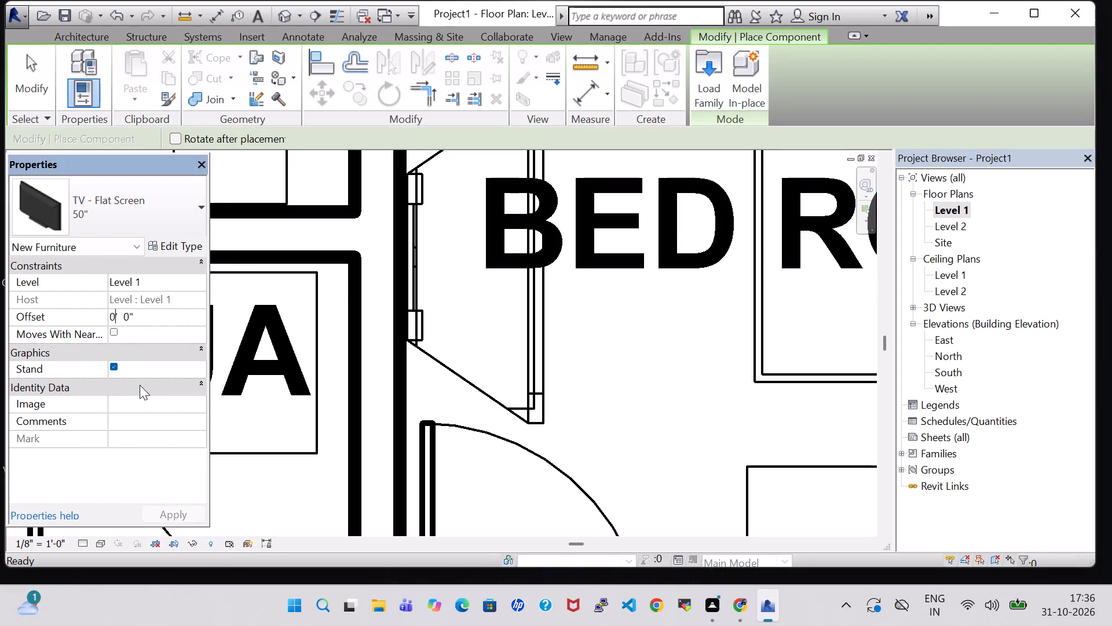
key(BackSpace)
key(3)
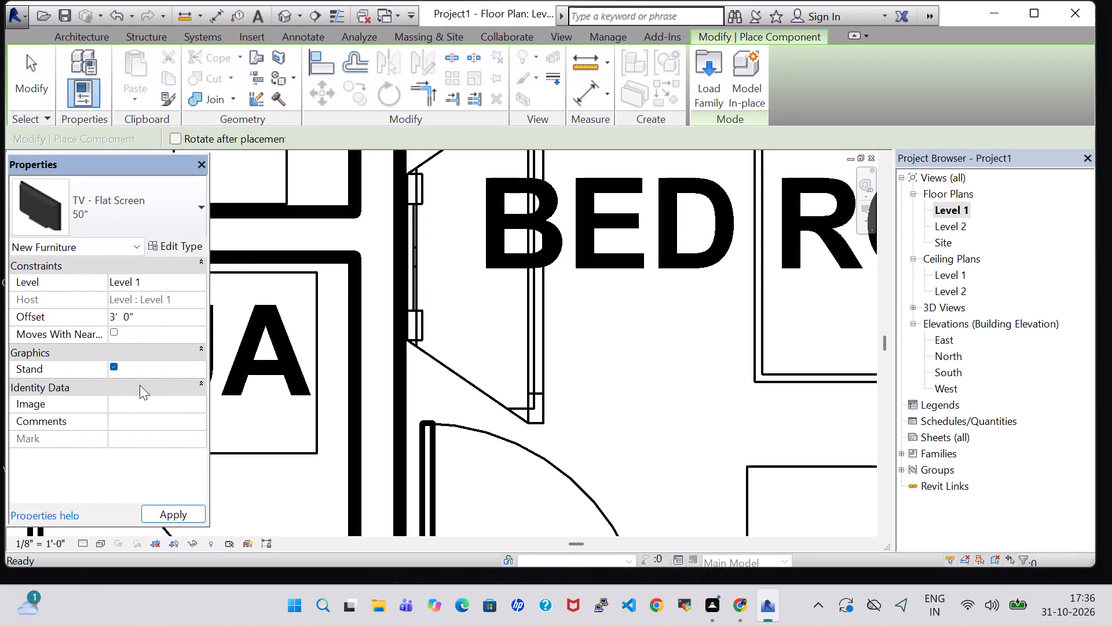
key(Return)
scroll(493, 295, down, 2)
key(space)
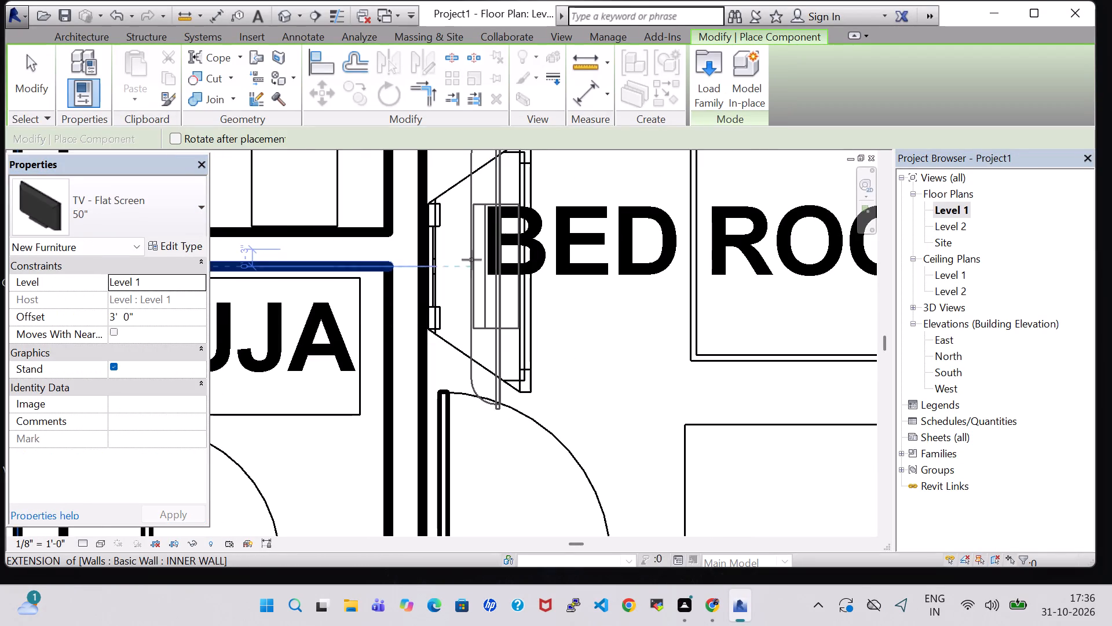
scroll(446, 272, up, 5)
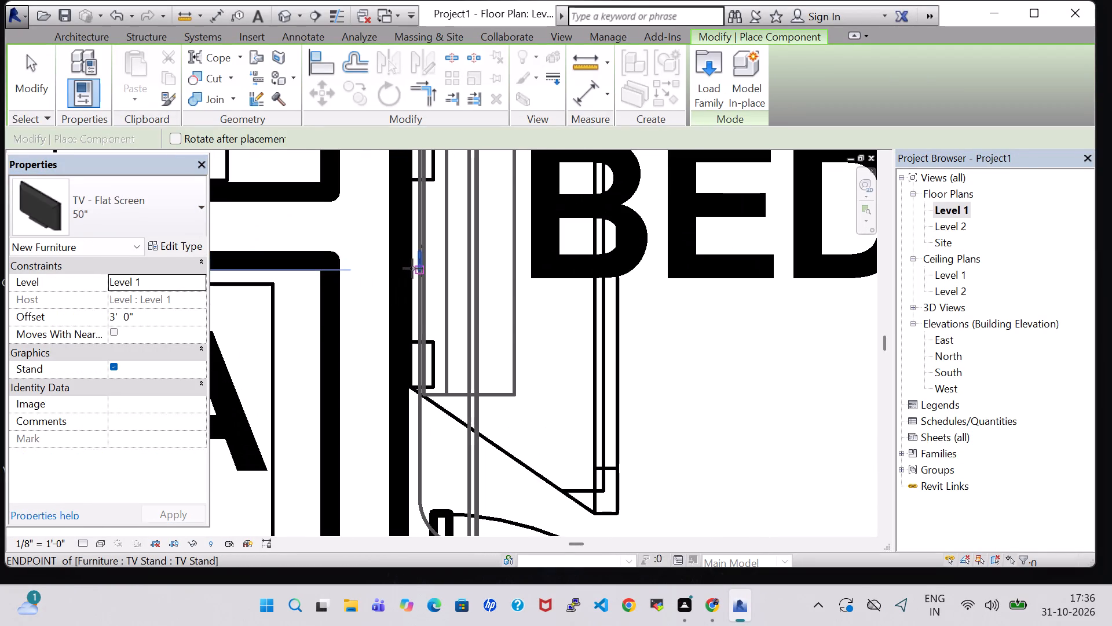
click(412, 268)
scroll(481, 304, down, 9)
key(Escape)
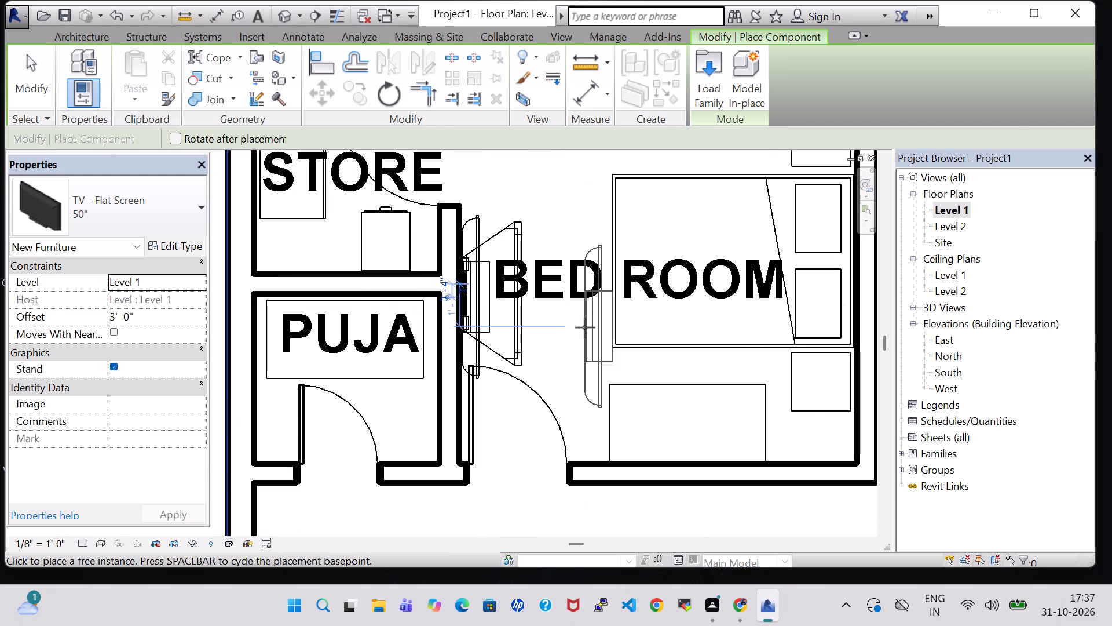
key(Escape)
Change the upper bedroom's flat-screen TV to the 42" type.
click(462, 225)
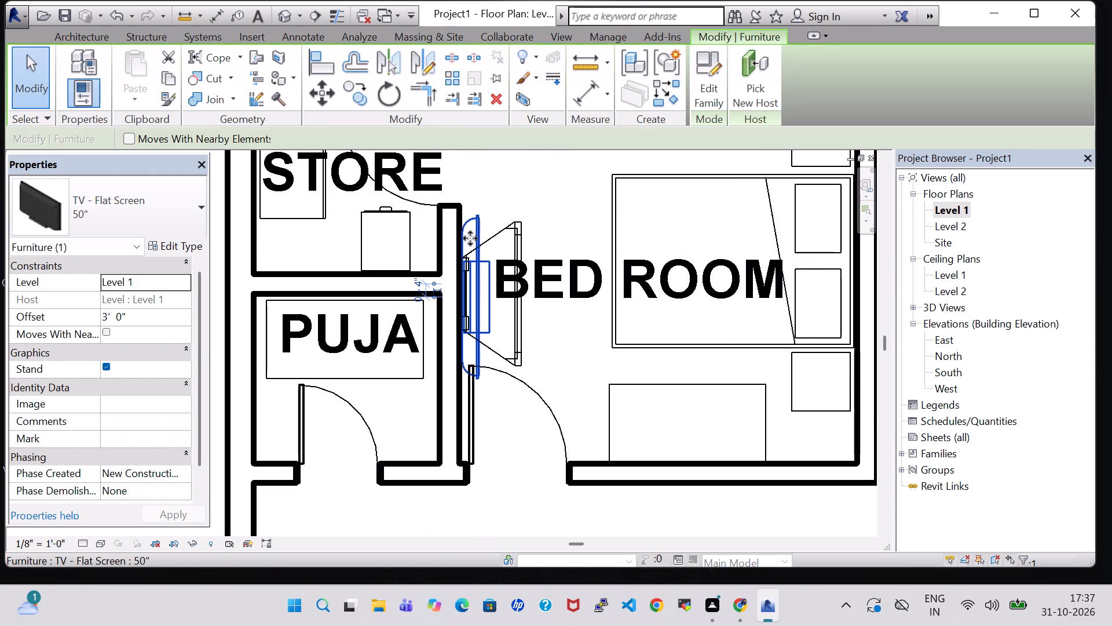
click(154, 203)
scroll(103, 339, up, 2)
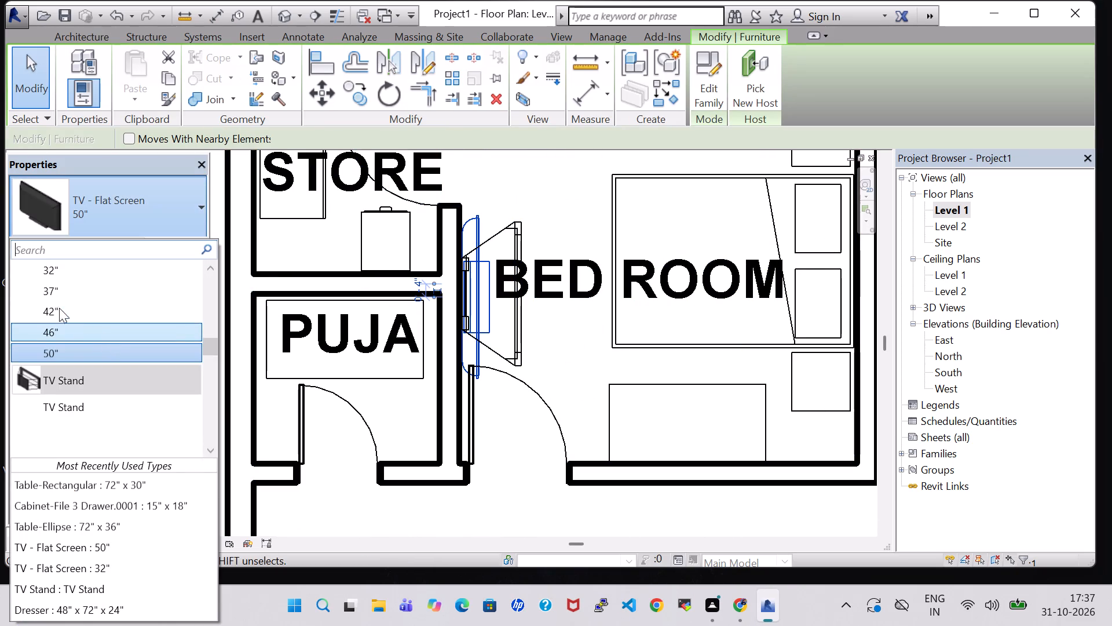
click(57, 307)
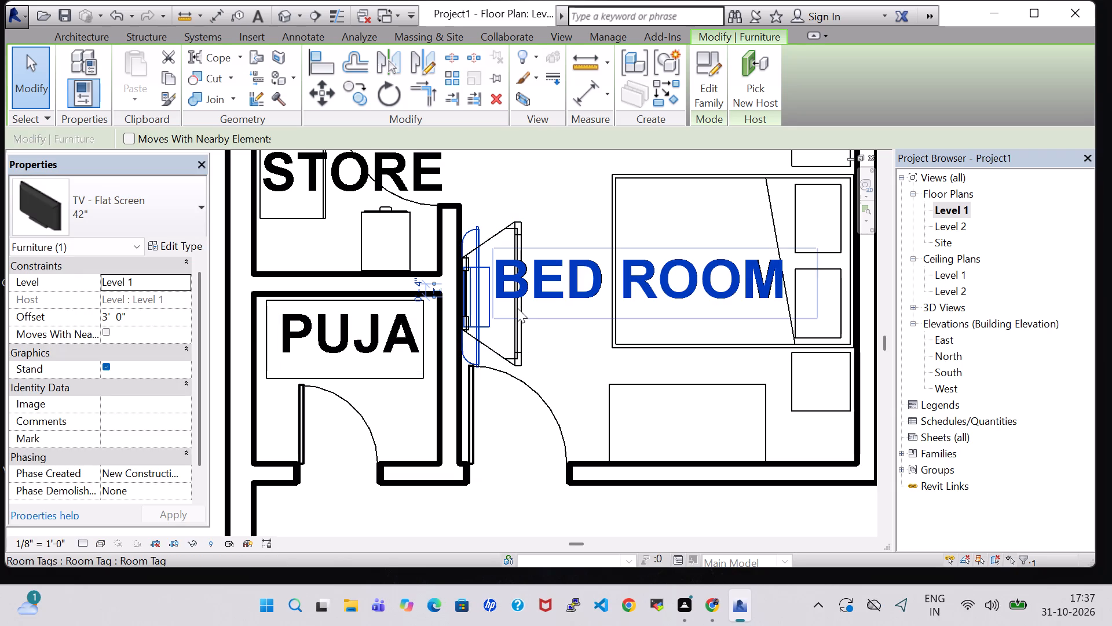
Nudge the upper bedroom's flat-screen TV along its wall toward the window wall, away from the bedroom door.
key(Up)
key(Up)
key(Up)
key(Up)
key(Up)
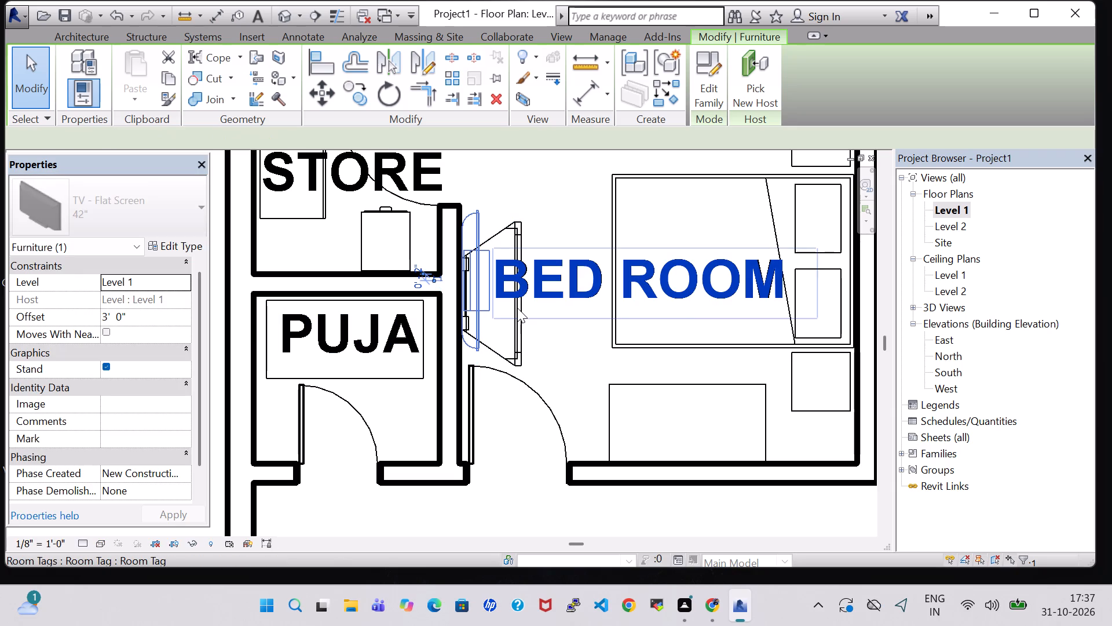
Nudge the upper bedroom's TV stand along the wall toward the window wall, lining it up with the flat-screen TV.
click(521, 227)
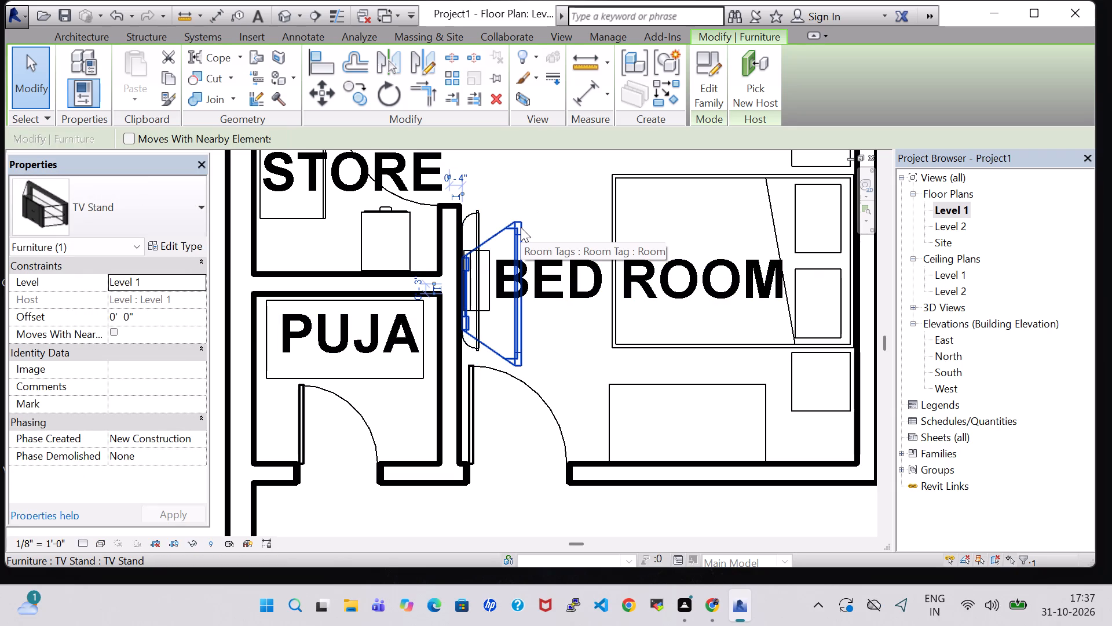
key(Up)
key(Up)
key(Up)
key(Up)
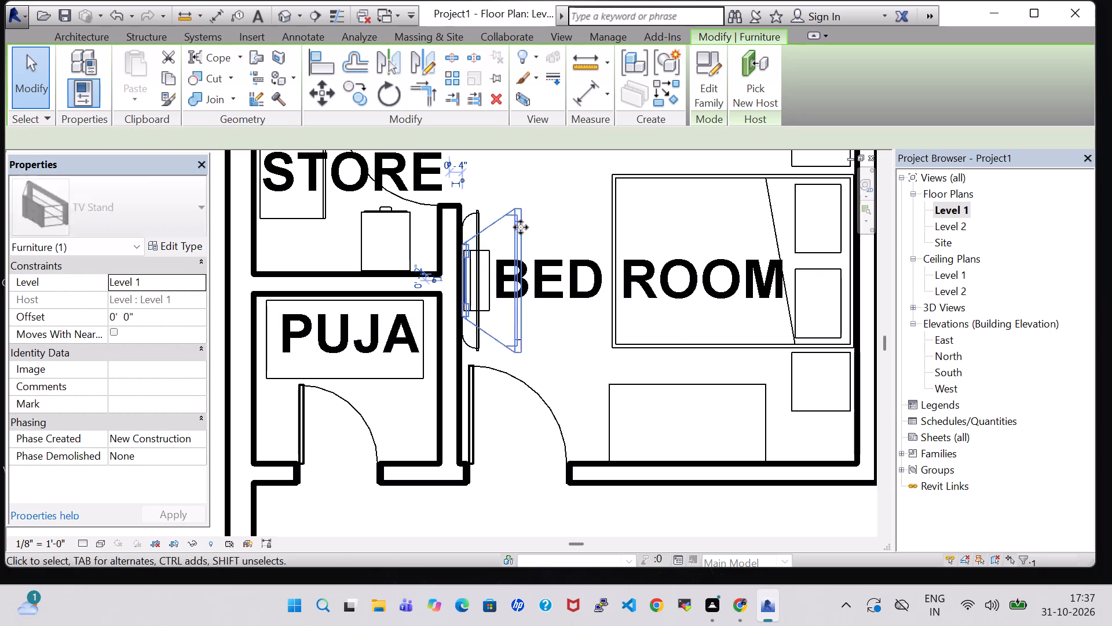
click(573, 367)
scroll(573, 367, down, 2)
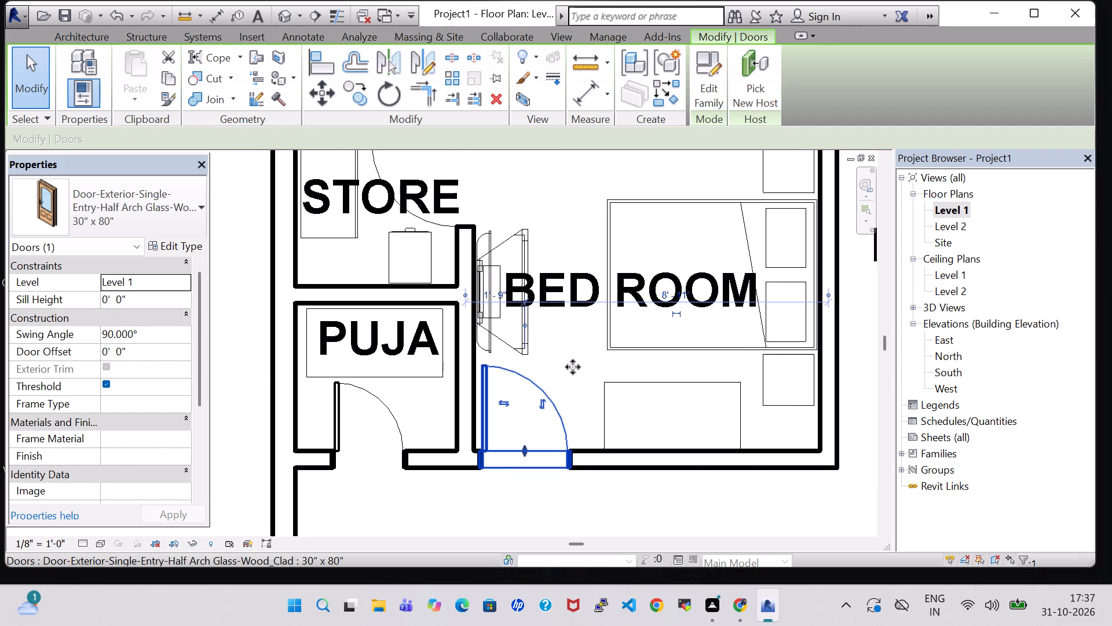
click(558, 479)
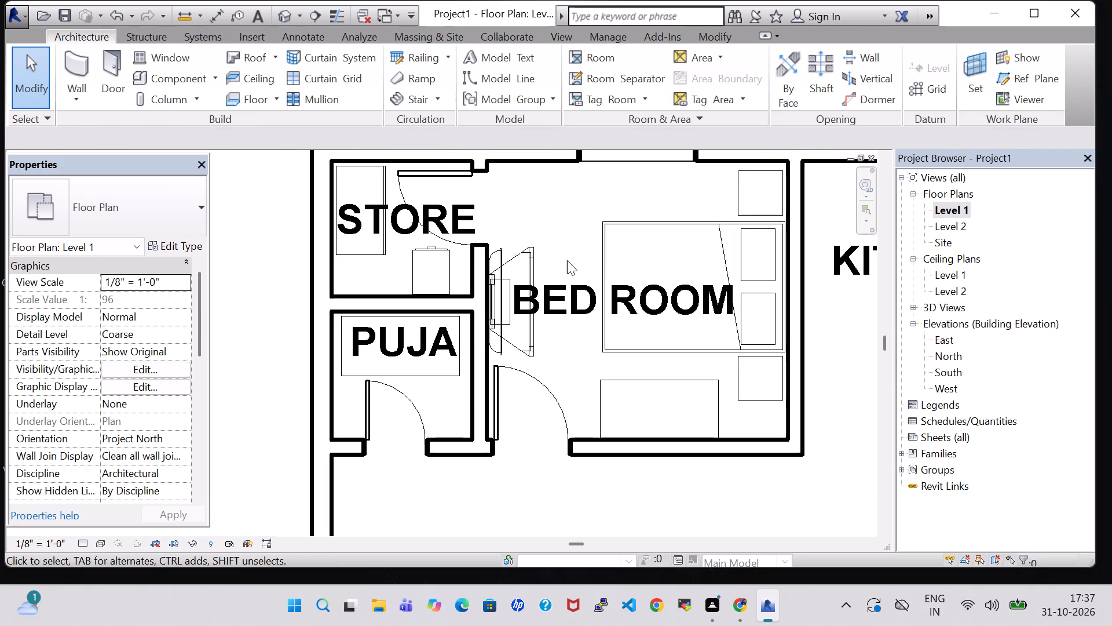
Nudge the upper bedroom's 36" x 60" casement window along the exterior wall toward the kitchen, away from the store.
middle_drag(567, 260, 470, 279)
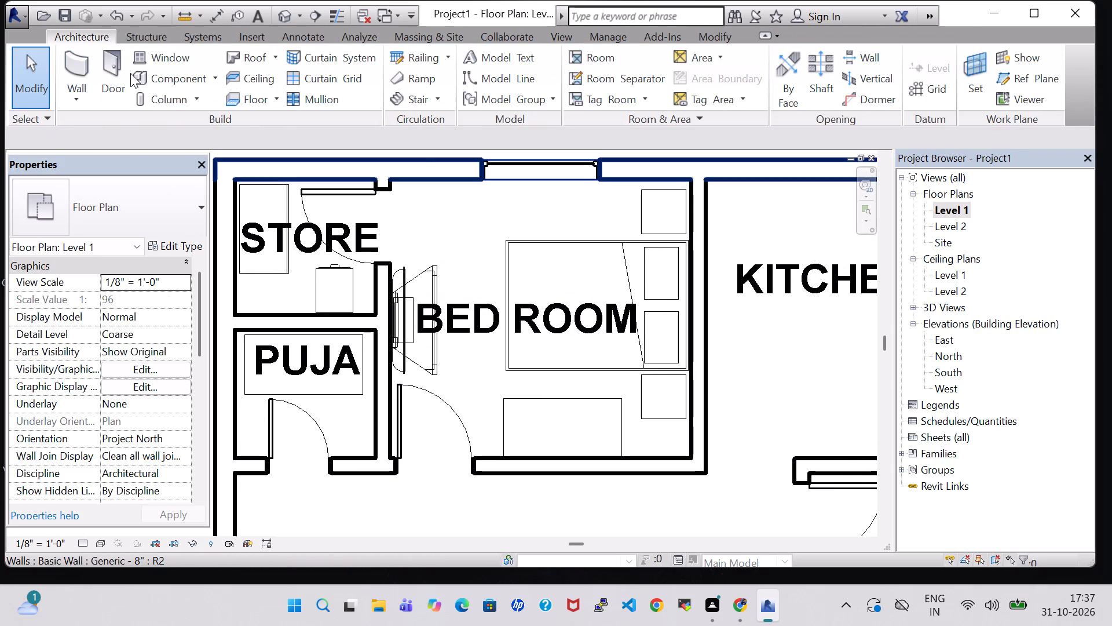
click(546, 183)
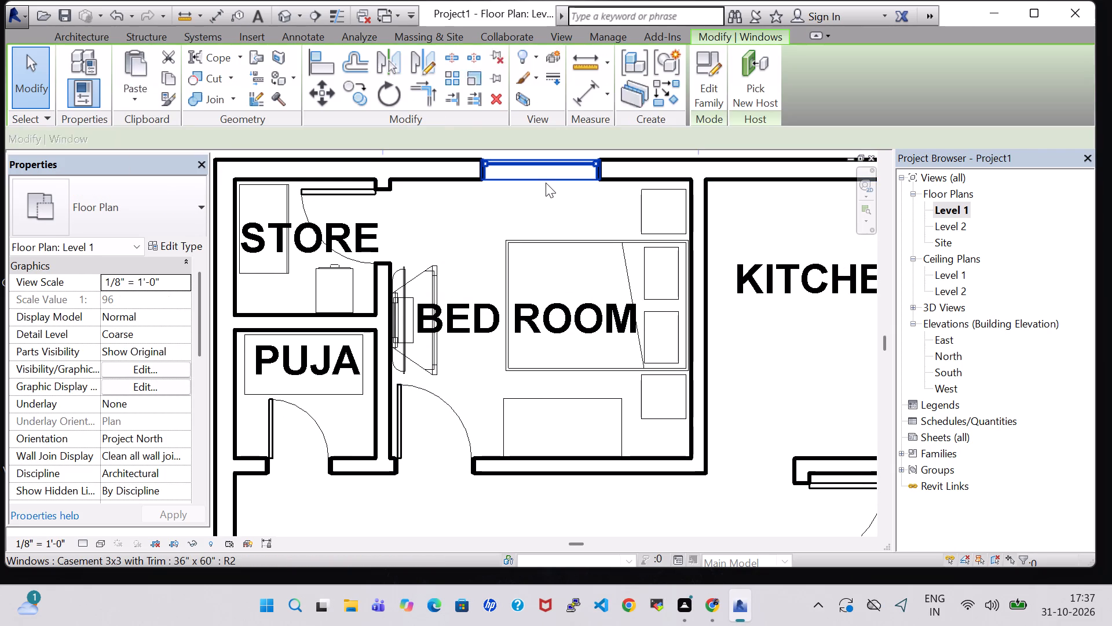
key(Right)
key(Right)
key(Right)
key(Right)
key(Right)
key(Right)
key(Right)
key(Right)
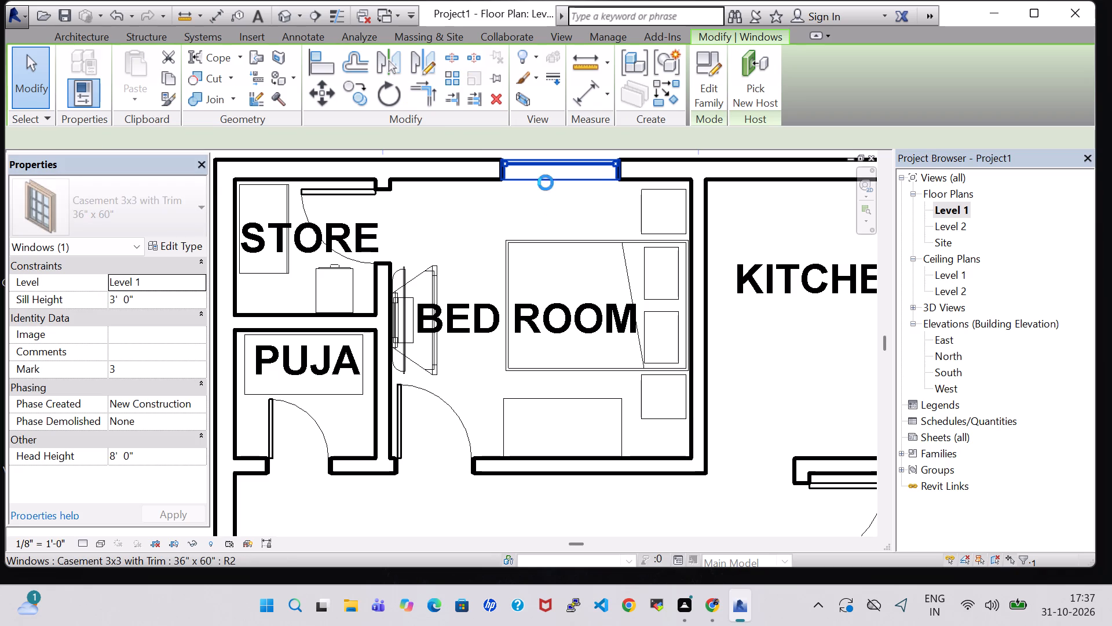
key(Right)
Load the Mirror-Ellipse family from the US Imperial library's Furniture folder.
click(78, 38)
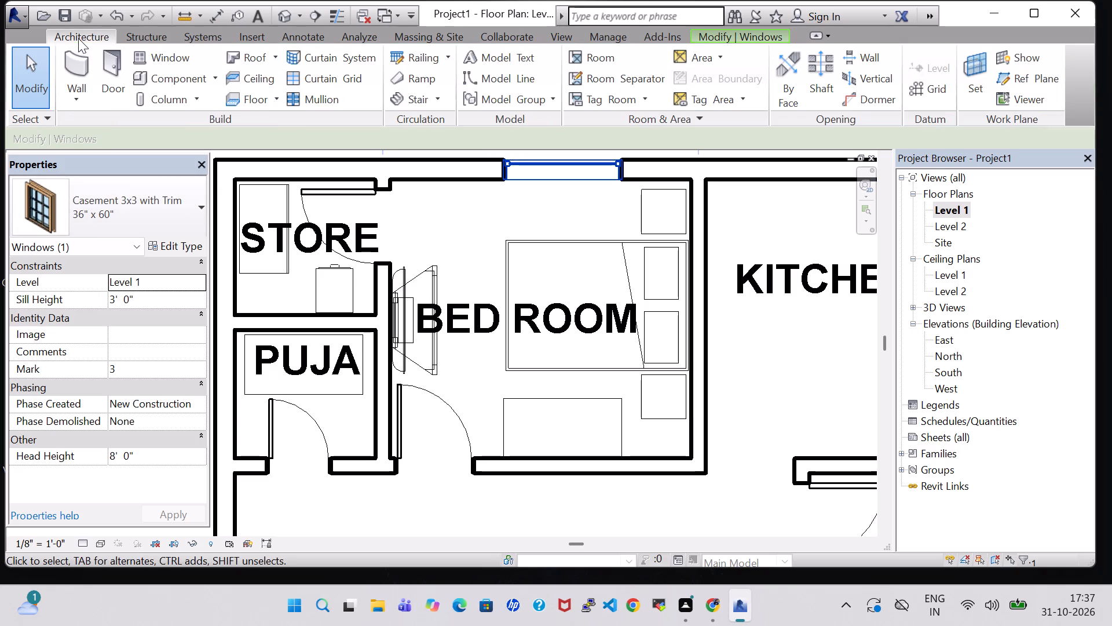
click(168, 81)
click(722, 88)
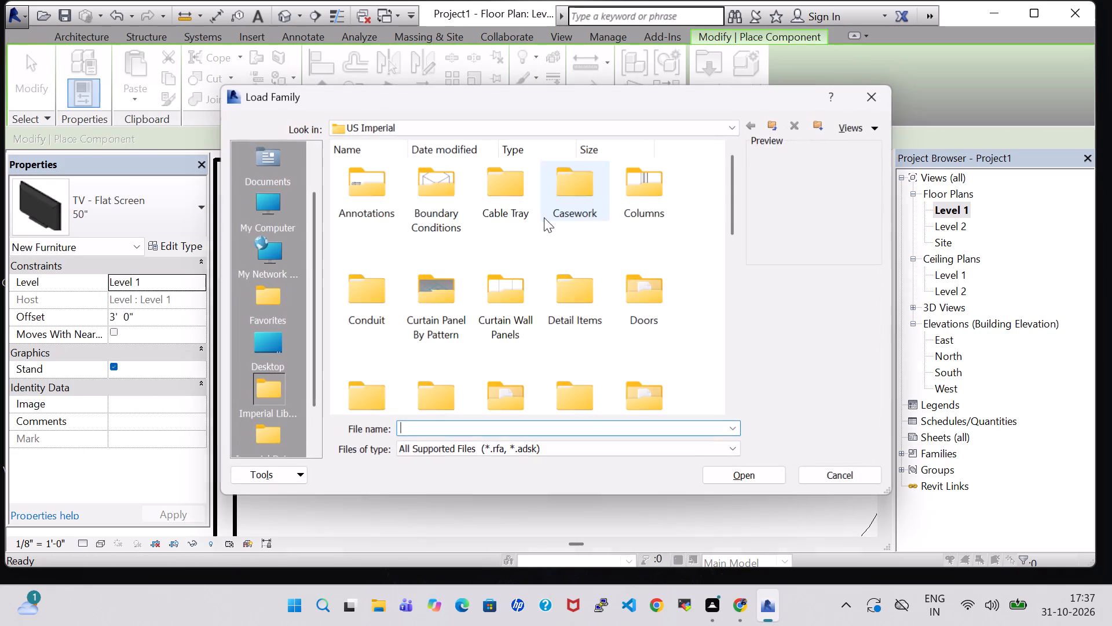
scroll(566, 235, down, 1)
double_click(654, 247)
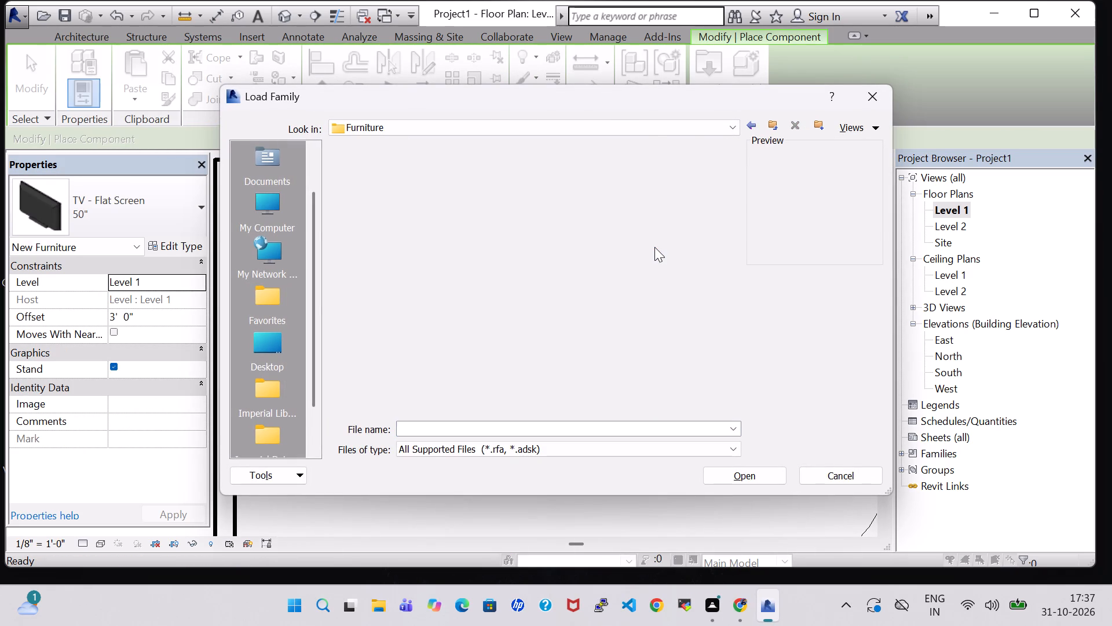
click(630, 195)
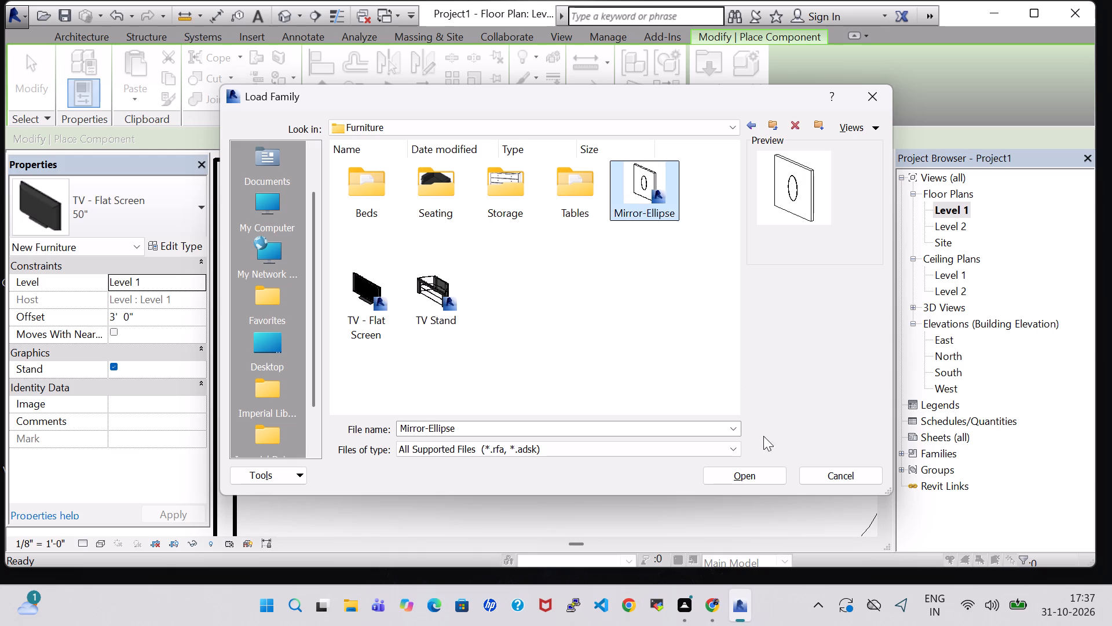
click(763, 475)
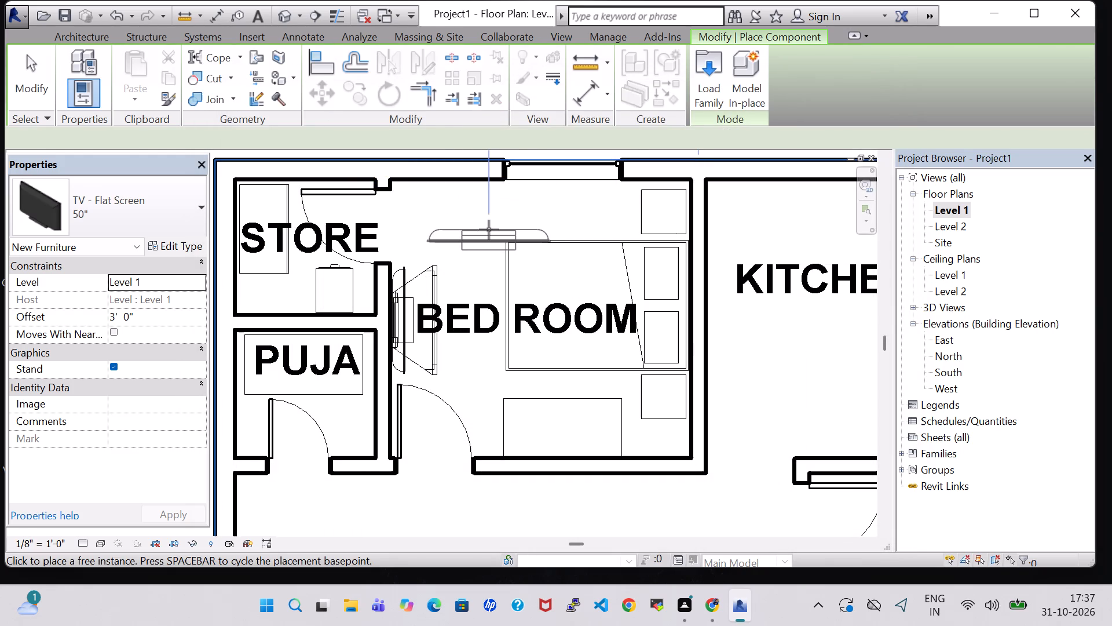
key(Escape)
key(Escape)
Place a 24" x 48" Mirror-Ellipse on the upper bedroom's window wall, between the store door and the window.
click(162, 80)
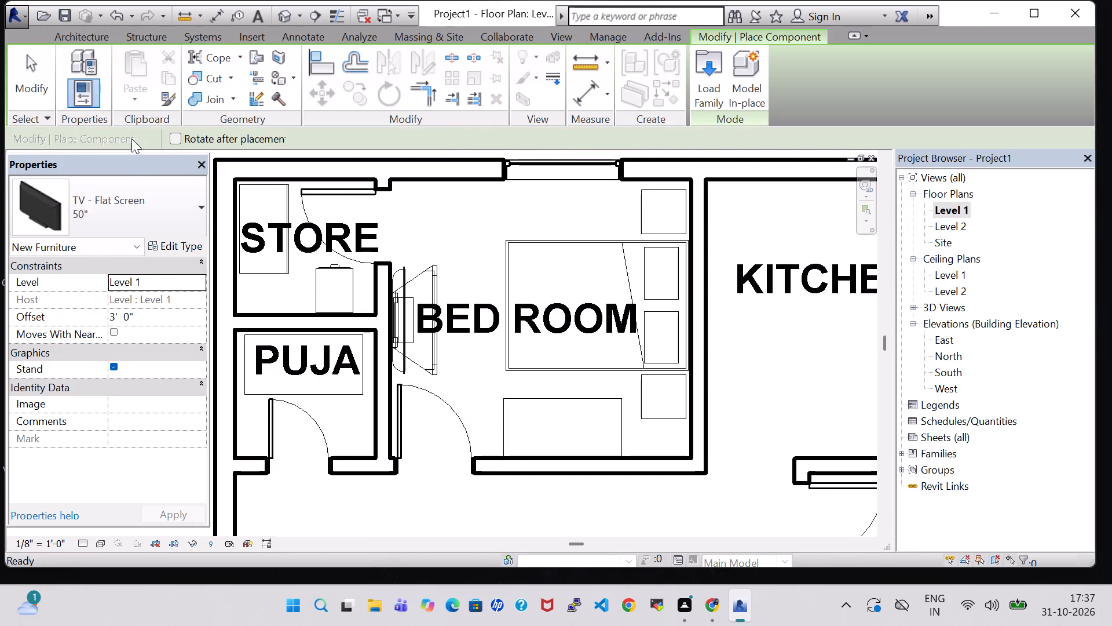
click(142, 185)
text(MI)
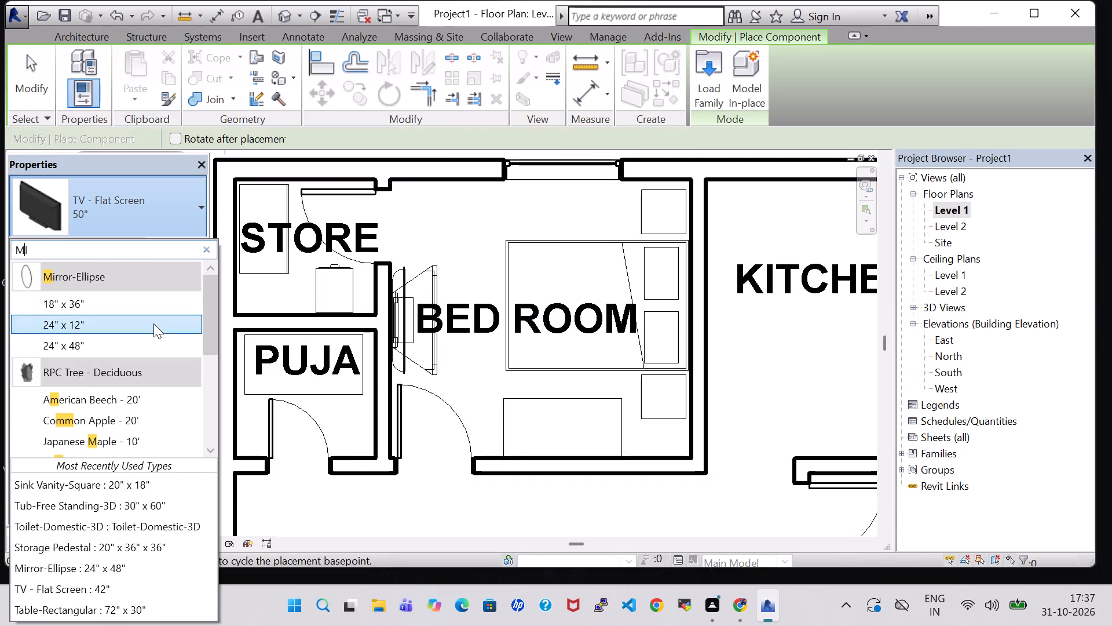
click(110, 345)
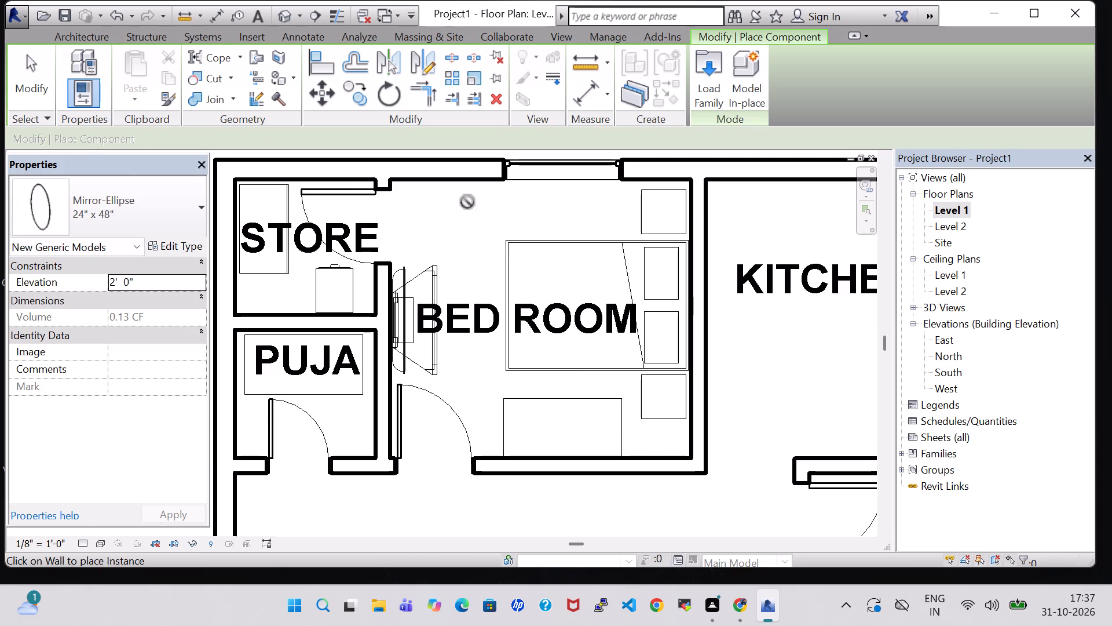
scroll(454, 199, up, 3)
middle_drag(454, 199, 460, 300)
scroll(462, 300, up, 1)
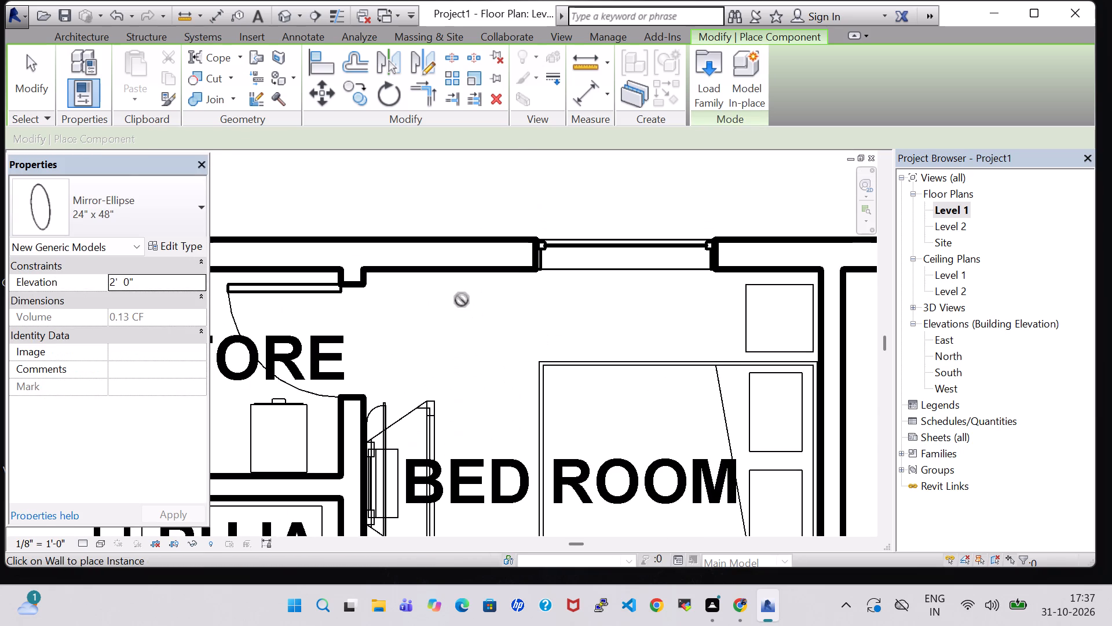
scroll(462, 300, up, 2)
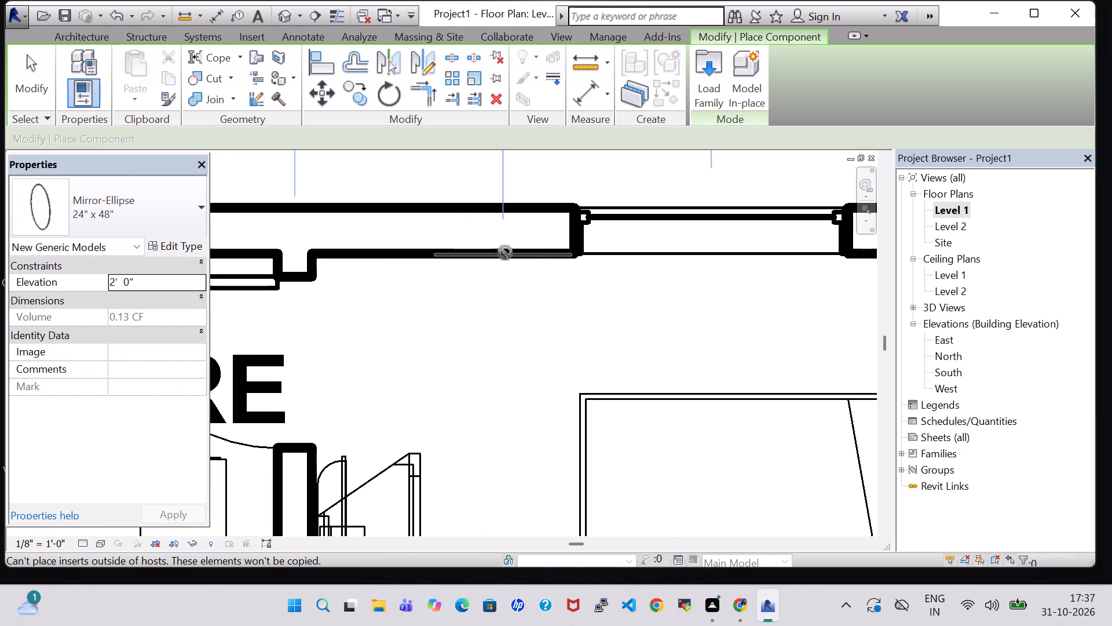
click(489, 253)
key(Escape)
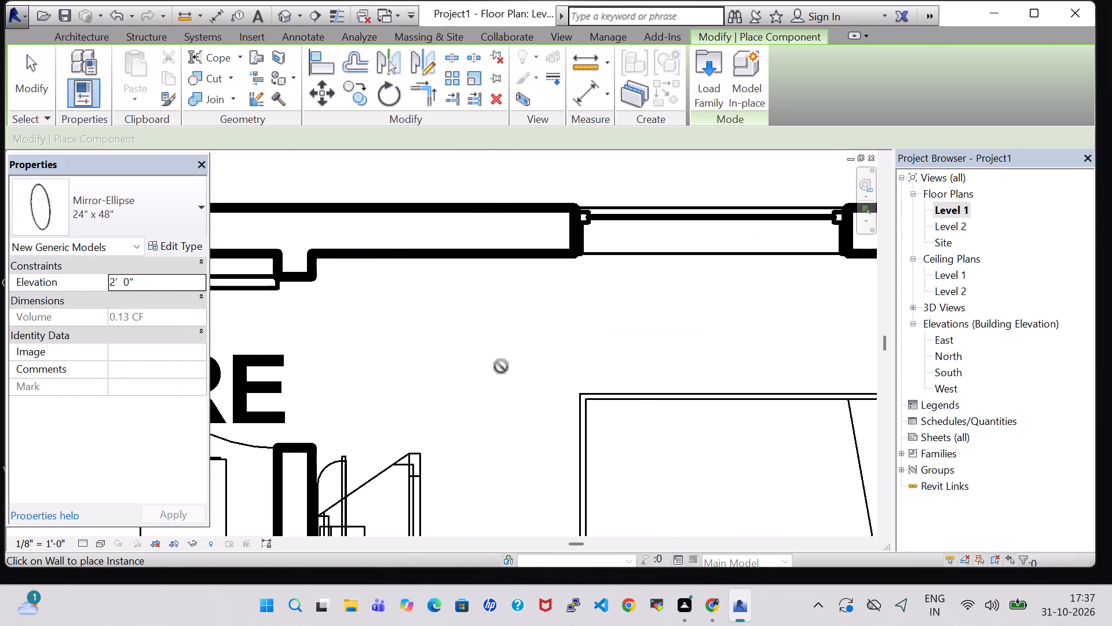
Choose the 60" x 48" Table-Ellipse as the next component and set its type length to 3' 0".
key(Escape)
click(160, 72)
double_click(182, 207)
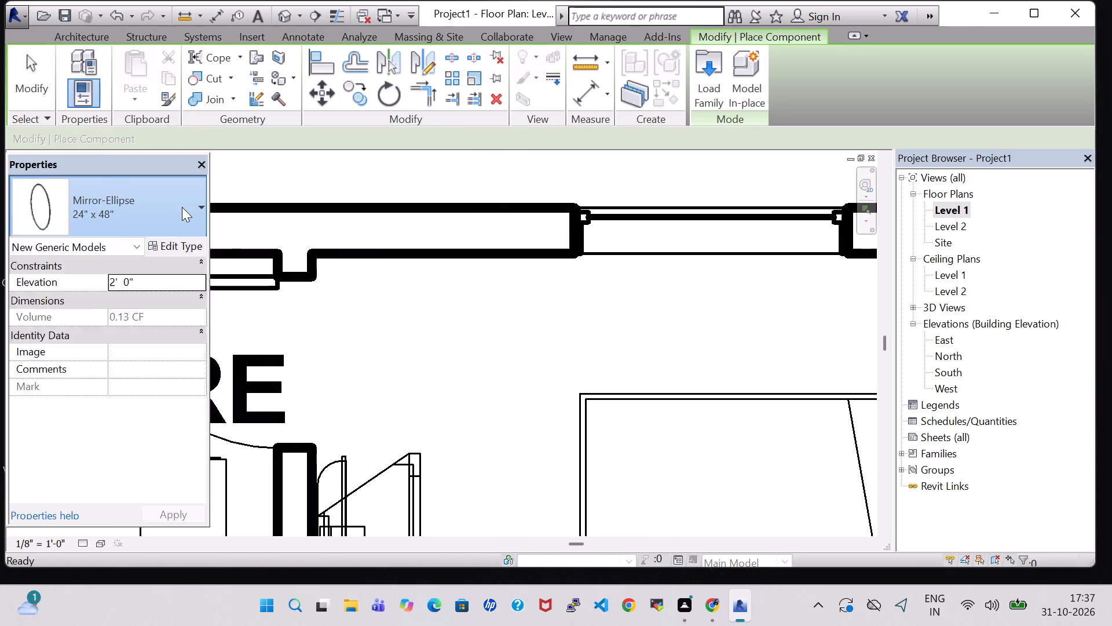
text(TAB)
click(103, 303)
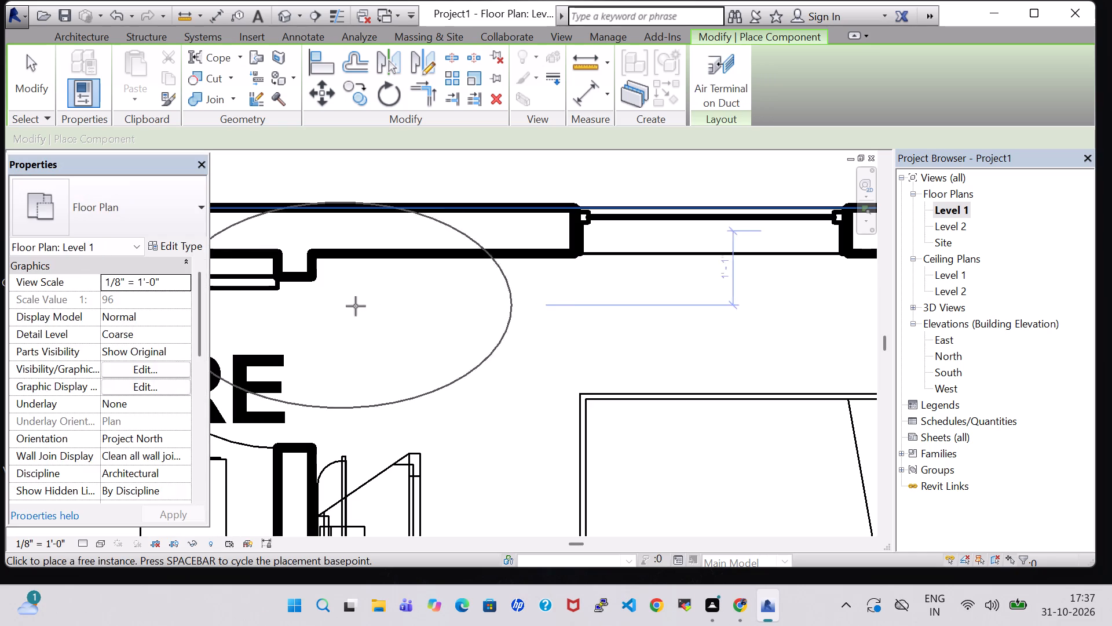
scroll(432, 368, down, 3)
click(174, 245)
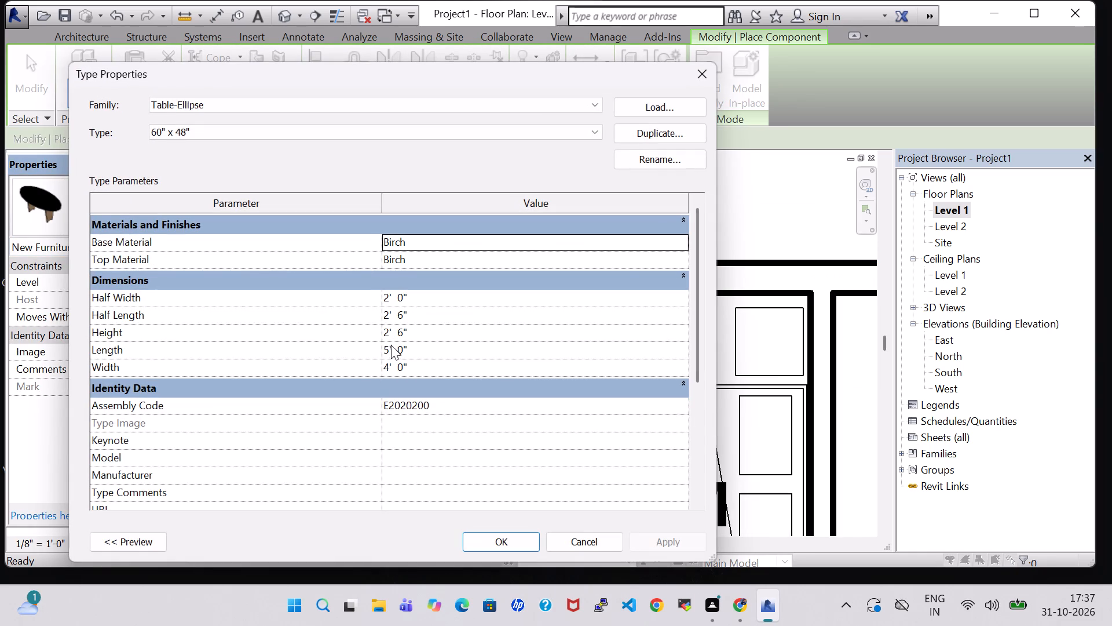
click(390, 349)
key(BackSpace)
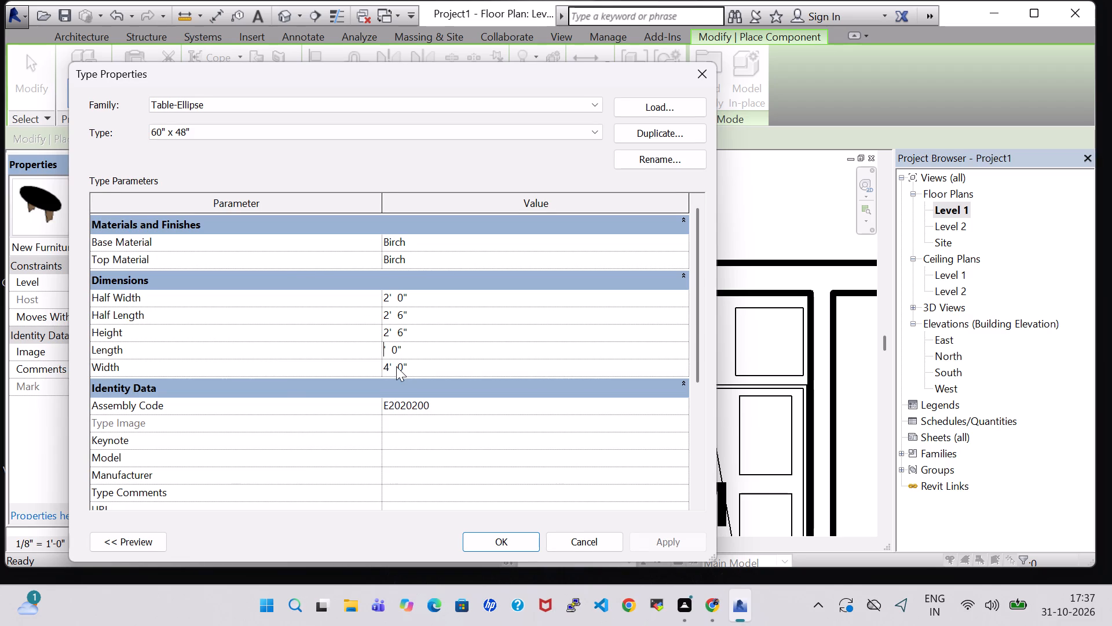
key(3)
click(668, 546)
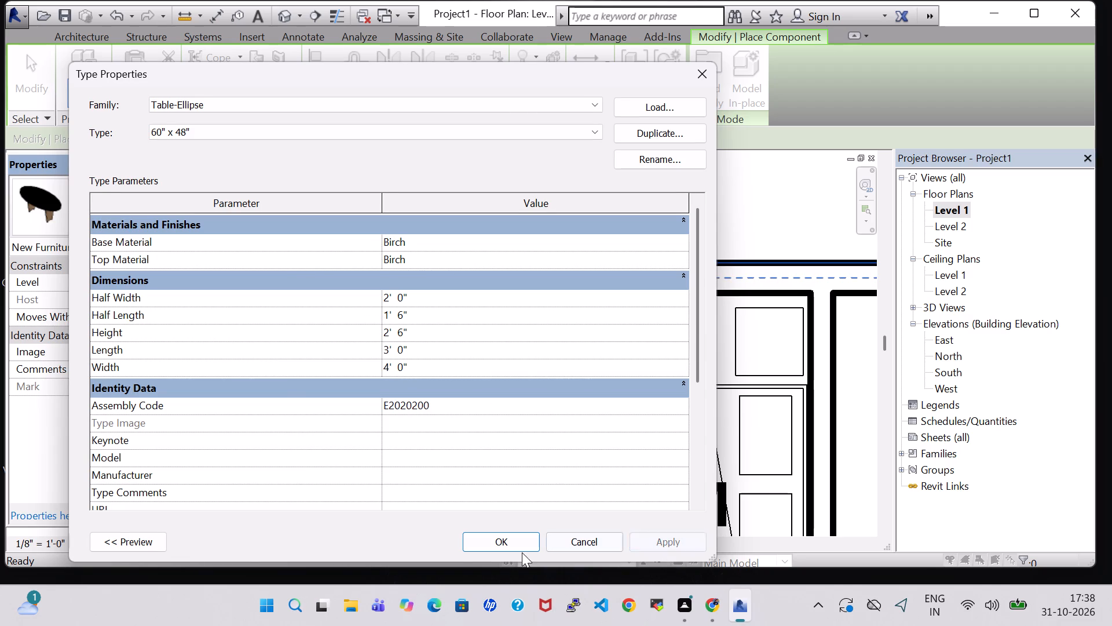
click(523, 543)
Set the length of the 60" x 48" Table-Ellipse type to 2' 6".
scroll(469, 362, down, 2)
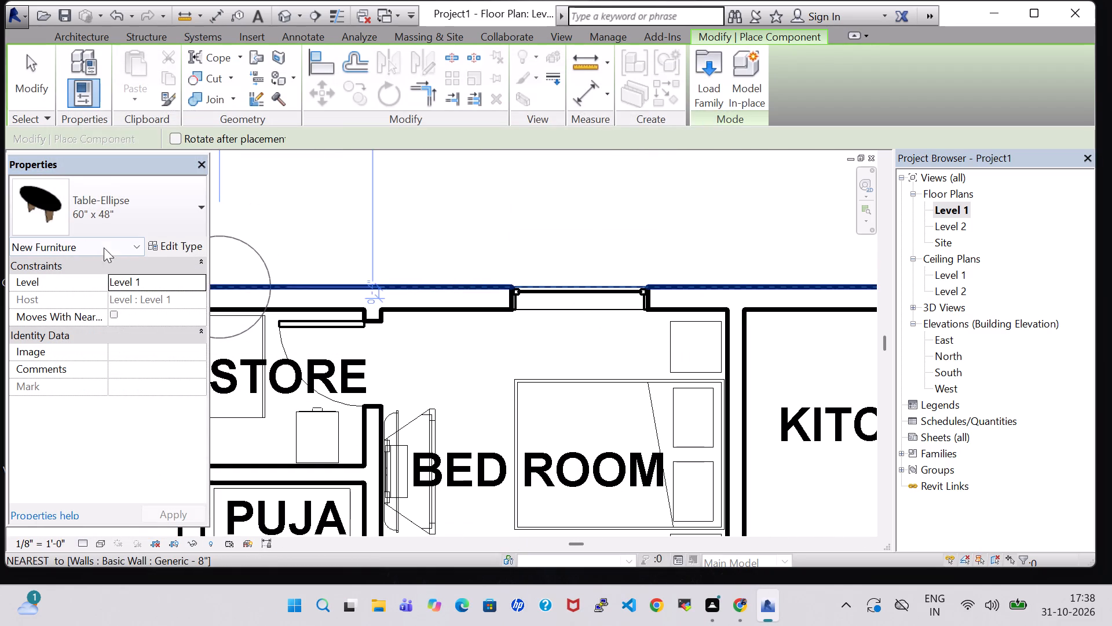
click(173, 246)
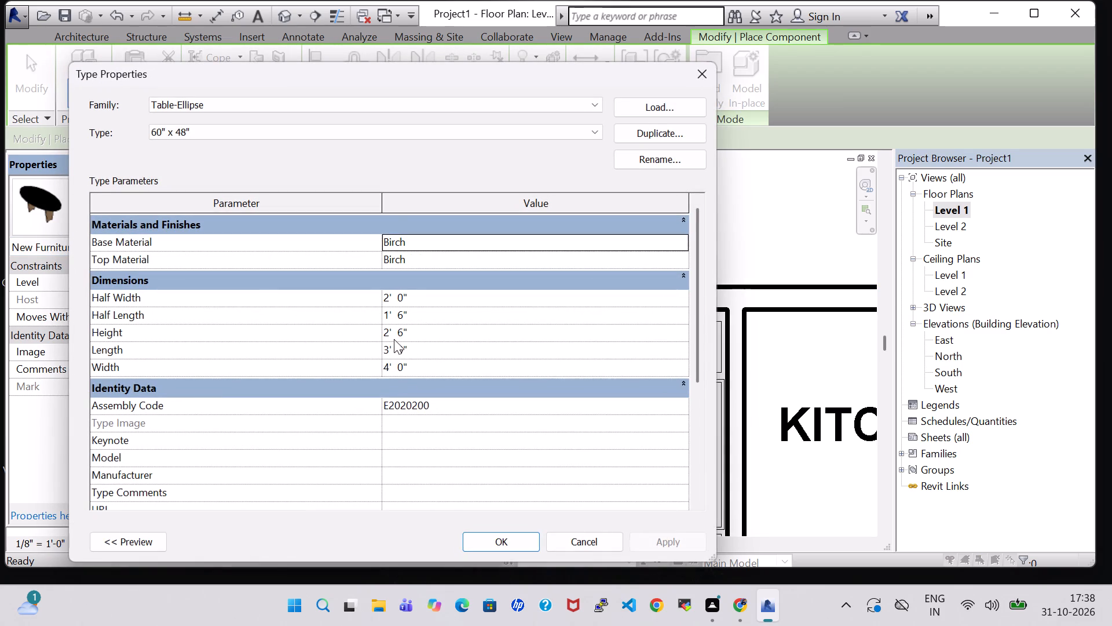
click(391, 346)
key(BackSpace)
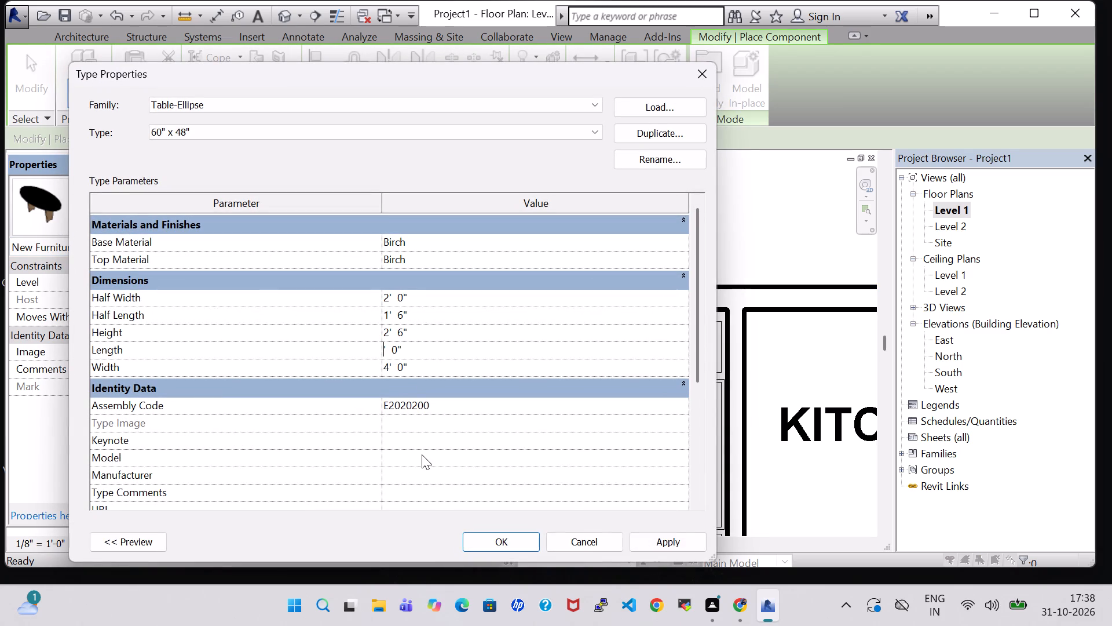
key(2)
key(Right)
key(Right)
key(Right)
key(Right)
key(BackSpace)
key(6)
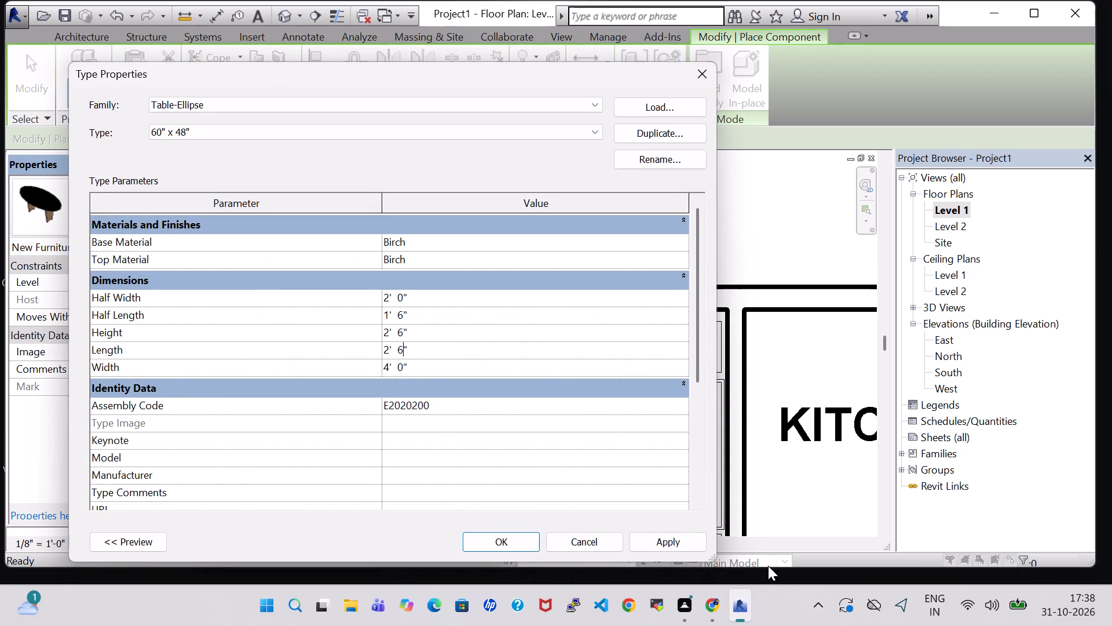
click(663, 536)
click(491, 538)
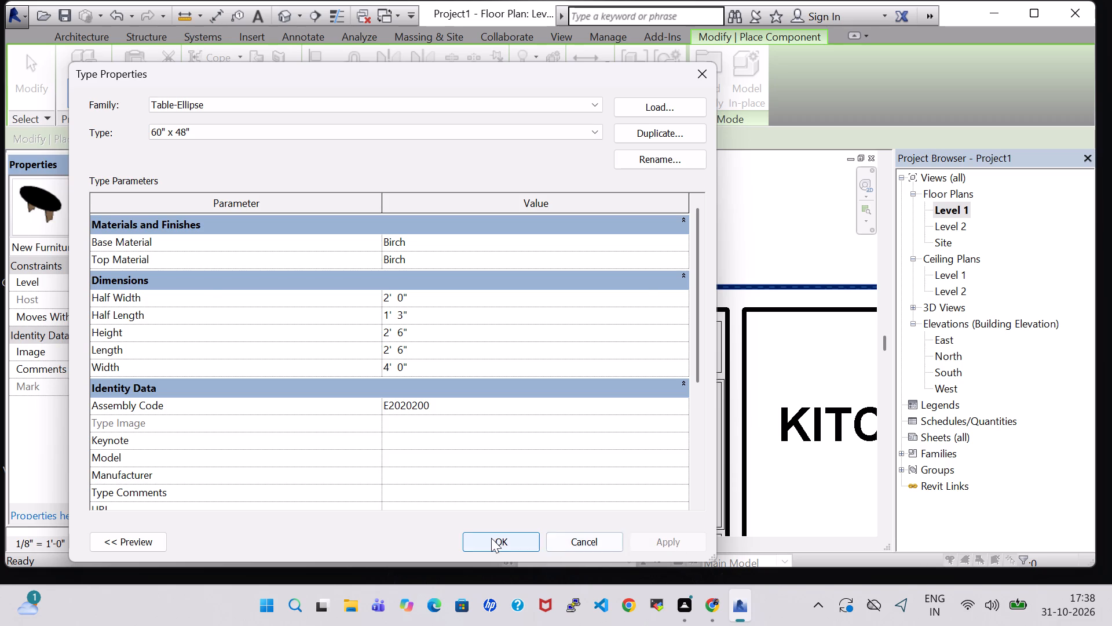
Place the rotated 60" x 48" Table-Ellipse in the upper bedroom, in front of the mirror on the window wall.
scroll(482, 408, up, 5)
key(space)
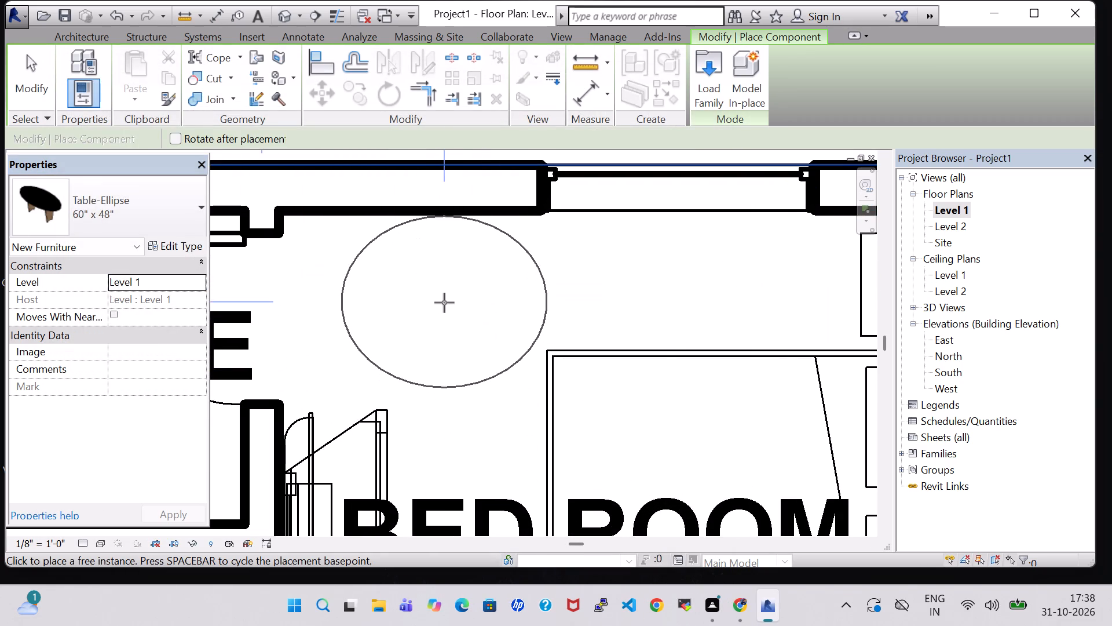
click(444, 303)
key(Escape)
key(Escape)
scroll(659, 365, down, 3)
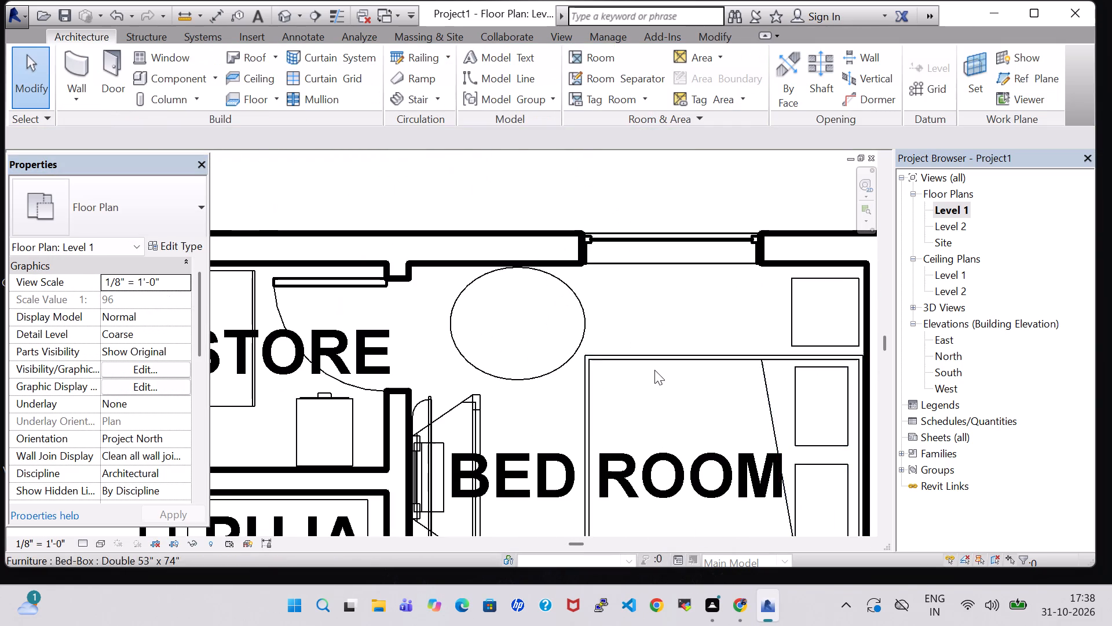
Nudge the upper bedroom's bed and both night stands slightly along the kitchen-side wall, away from the window wall.
scroll(654, 379, down, 1)
middle_drag(654, 380, 604, 327)
scroll(596, 282, down, 3)
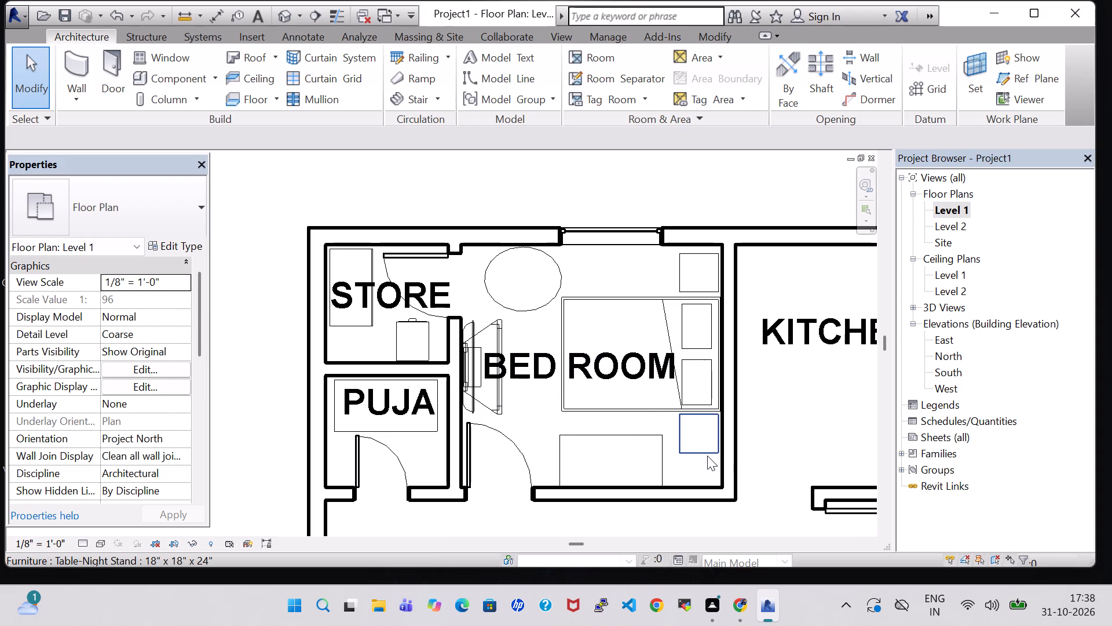
click(705, 452)
key(Down)
key(Down)
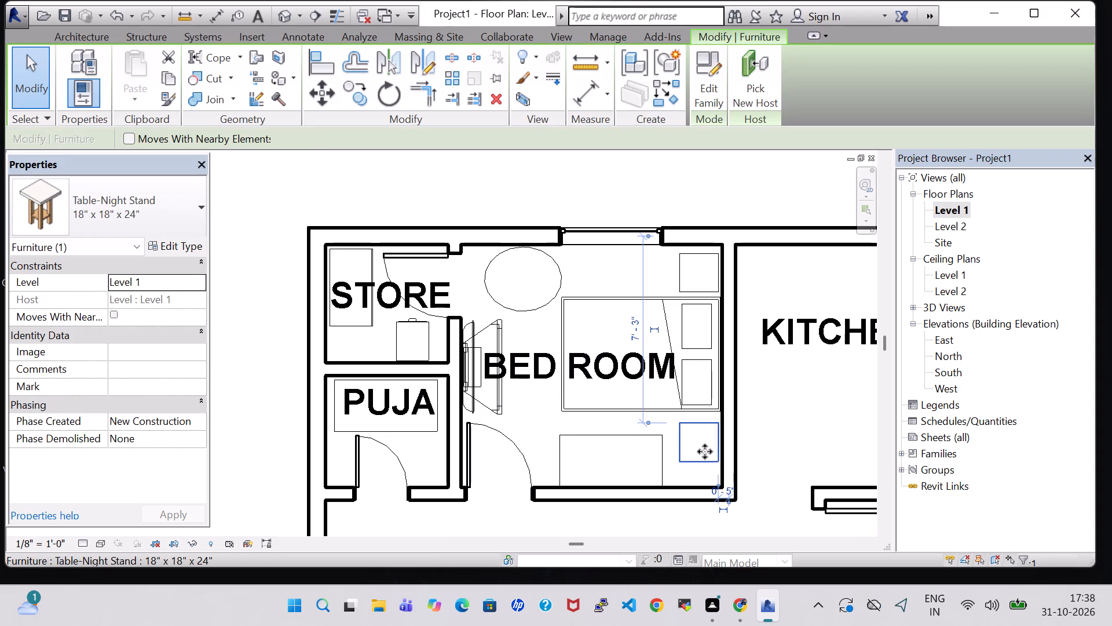
click(619, 292)
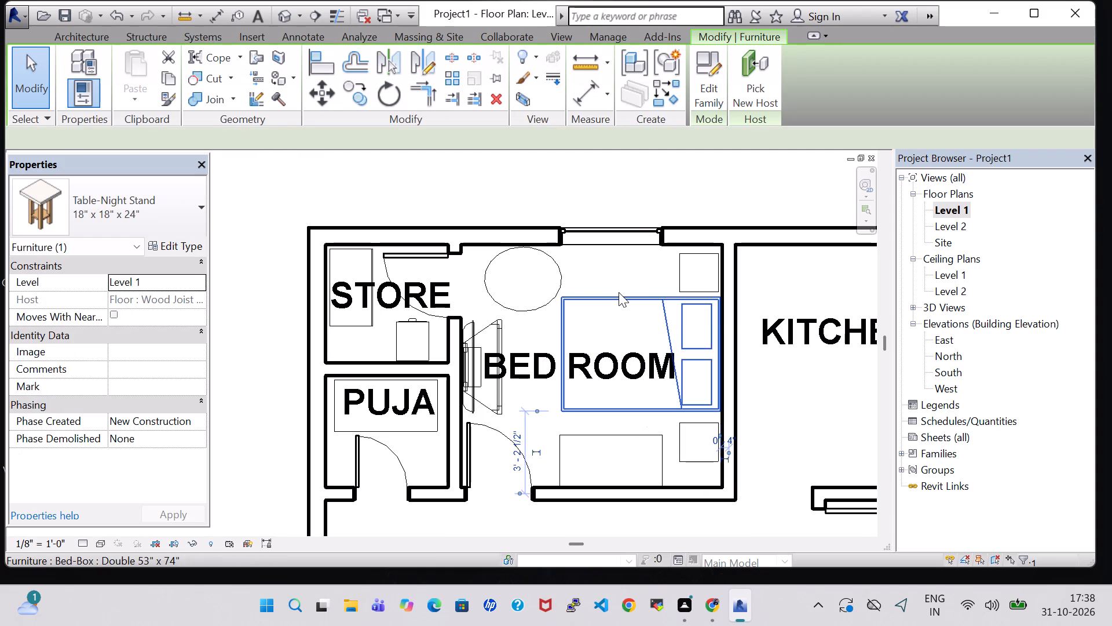
key(Down)
key(Down)
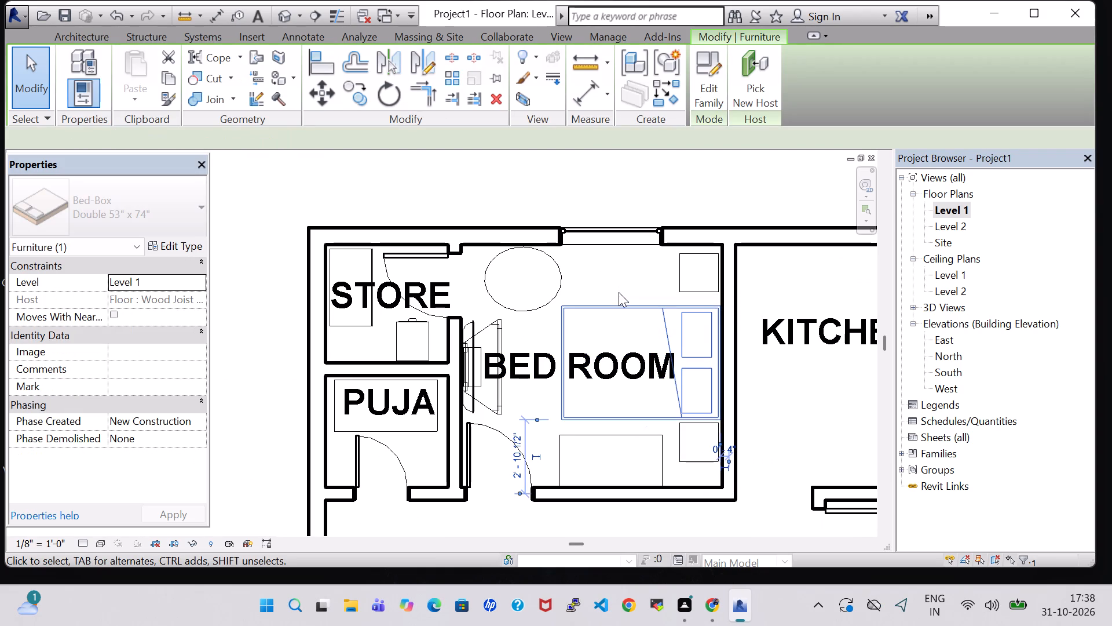
click(685, 276)
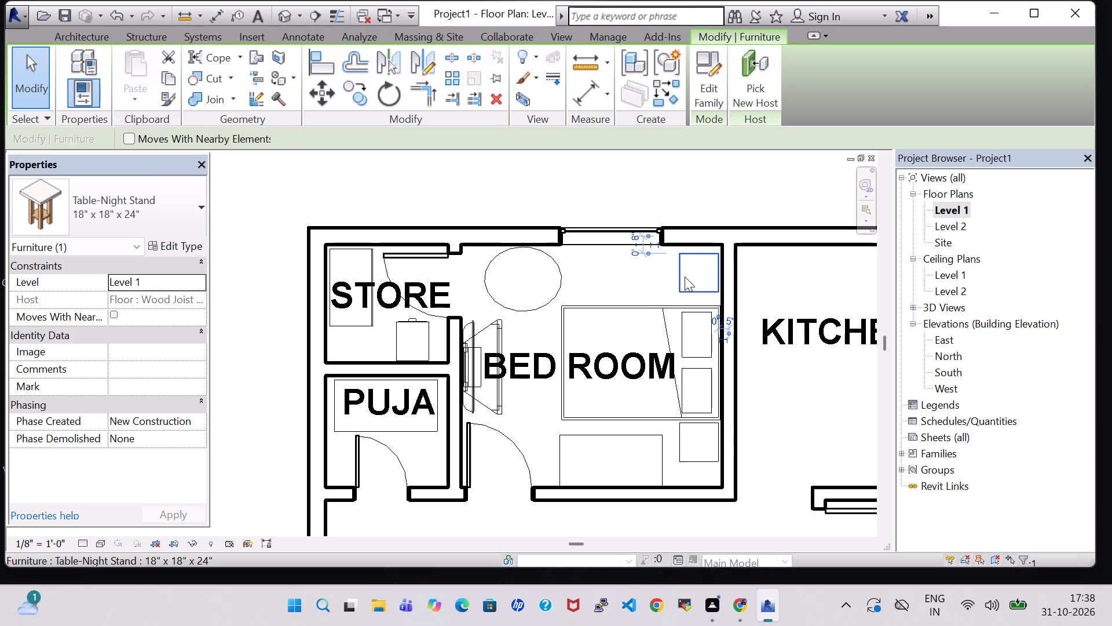
key(Down)
key(Down)
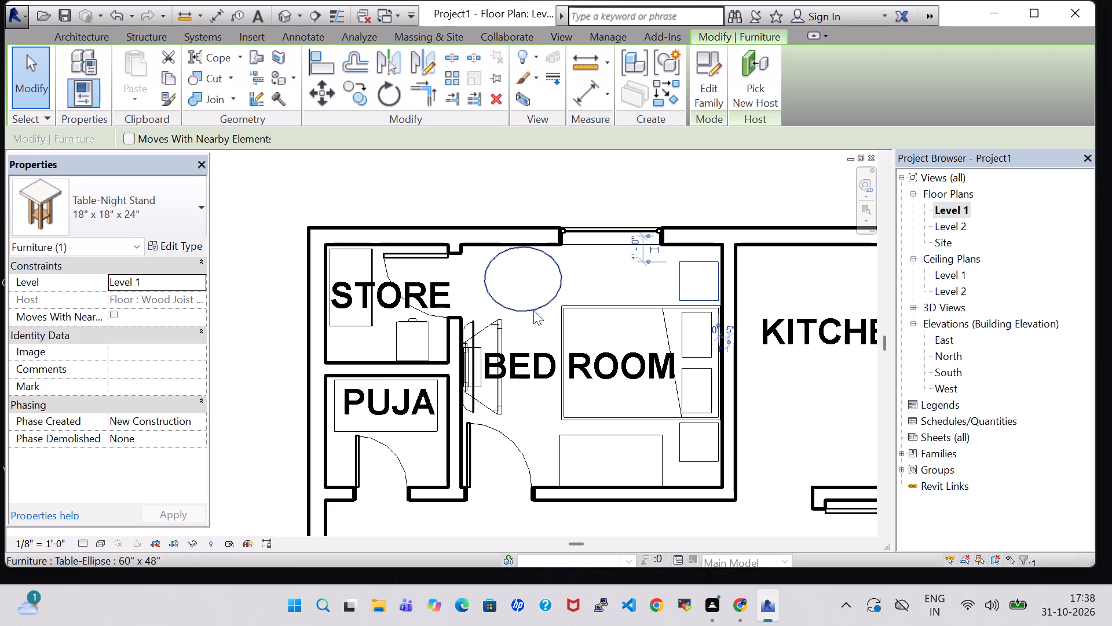
Check the type dimensions and materials of the elliptical table in the lower bedroom.
scroll(652, 377, down, 4)
middle_click(728, 395)
middle_drag(728, 395, 599, 170)
middle_click(599, 170)
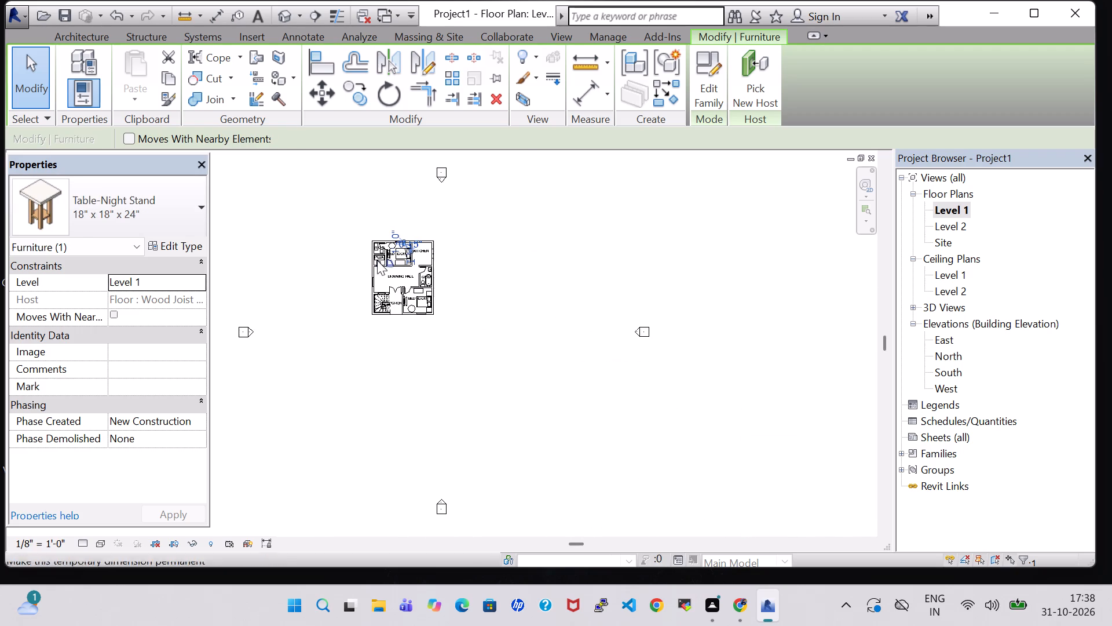
scroll(377, 260, up, 12)
click(526, 442)
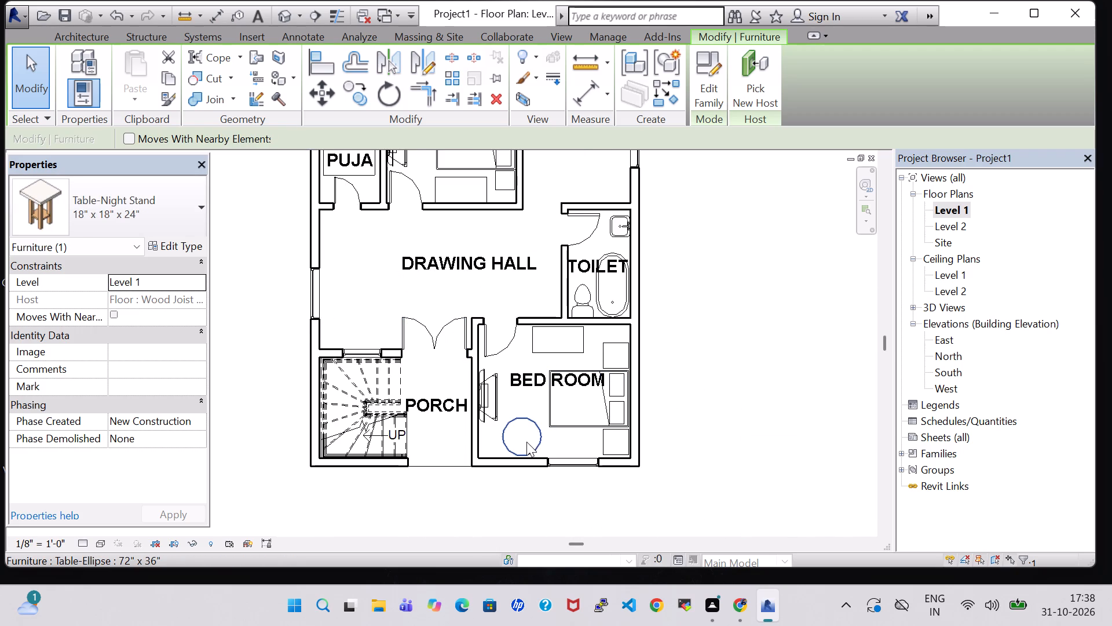
click(166, 245)
click(705, 66)
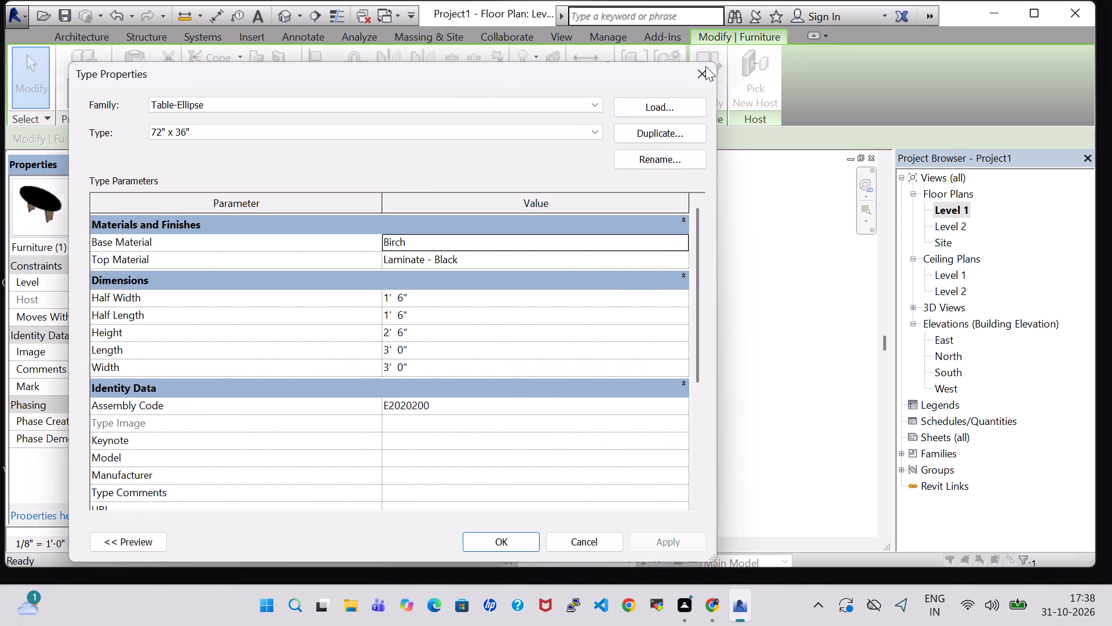
Open the default 3D view and examine the furniture in both bedrooms from above.
middle_drag(748, 237, 781, 415)
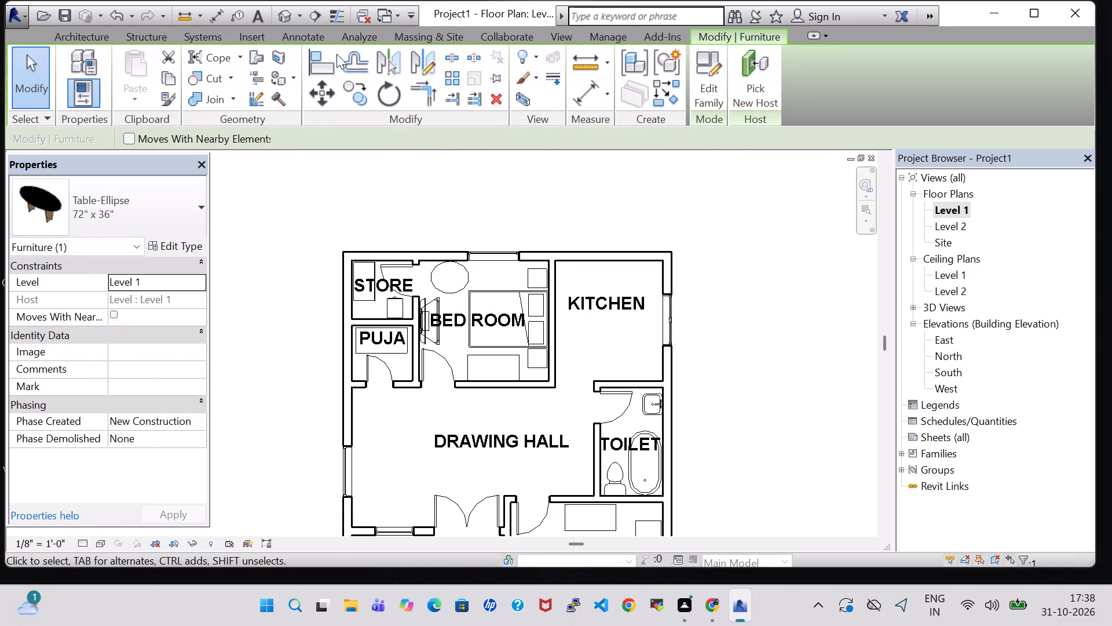
click(286, 4)
click(286, 14)
scroll(694, 342, down, 1)
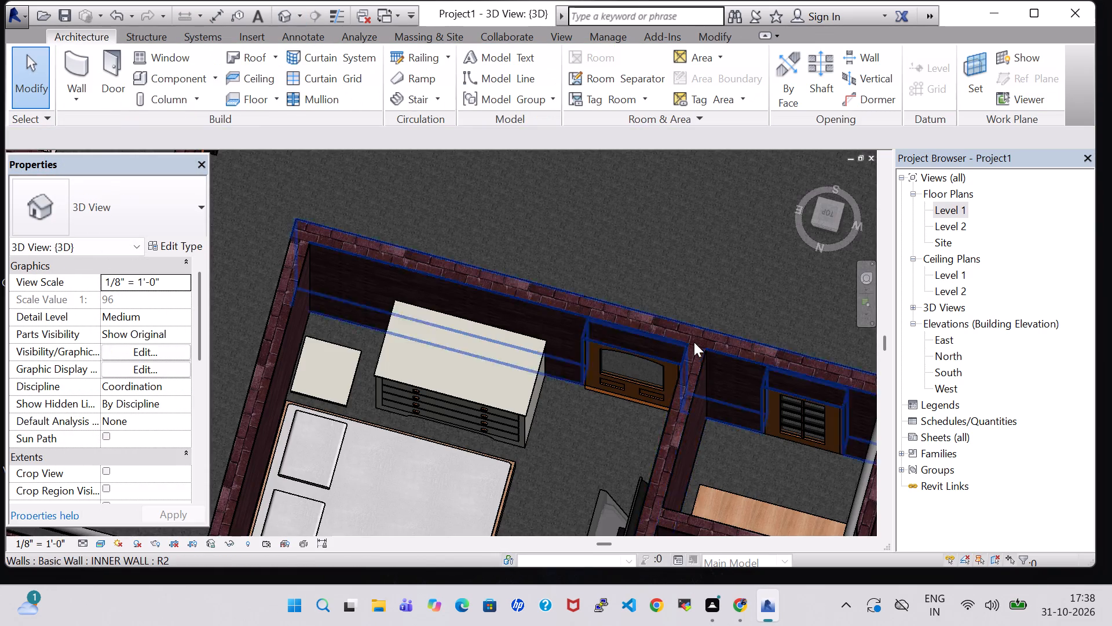
scroll(694, 342, down, 4)
middle_drag(705, 271, 595, 227)
middle_drag(621, 238, 275, 213)
middle_drag(351, 196, 351, 203)
middle_drag(351, 223, 324, 347)
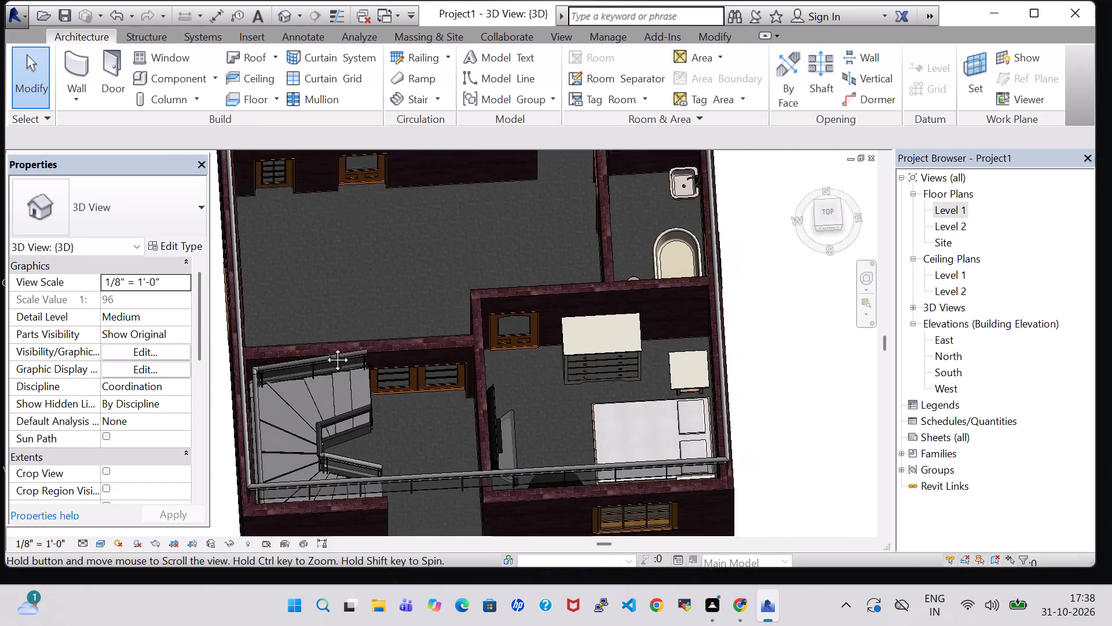
middle_drag(324, 347, 291, 460)
middle_drag(550, 245, 539, 243)
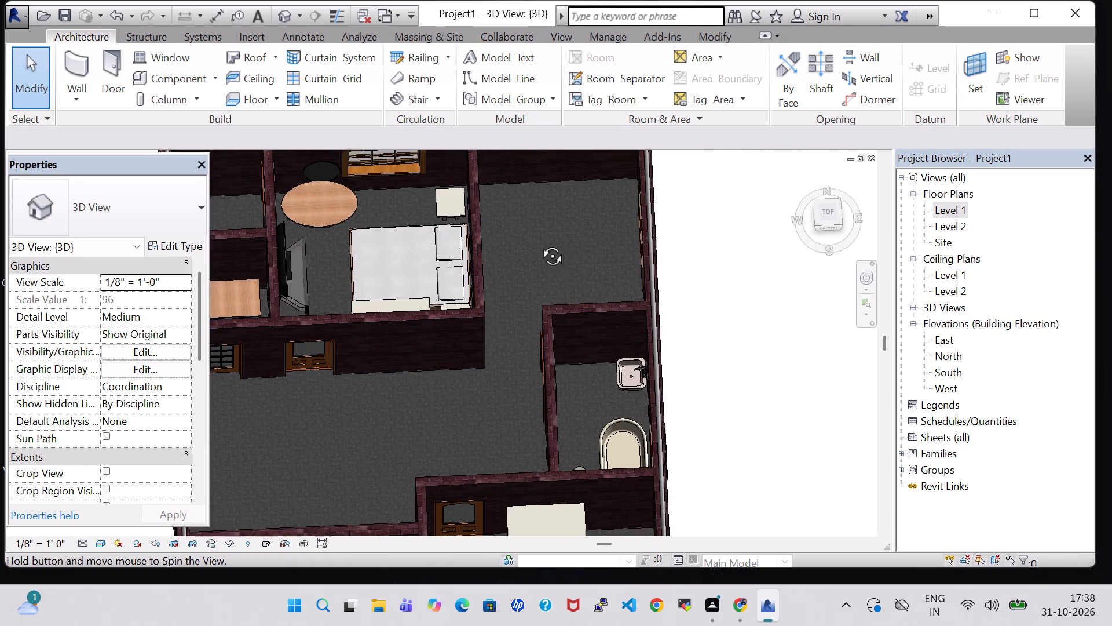
middle_drag(539, 243, 515, 219)
middle_drag(594, 273, 583, 185)
middle_drag(583, 185, 609, 104)
middle_click(686, 422)
shift+middle_drag(686, 422, 690, 493)
scroll(467, 227, up, 8)
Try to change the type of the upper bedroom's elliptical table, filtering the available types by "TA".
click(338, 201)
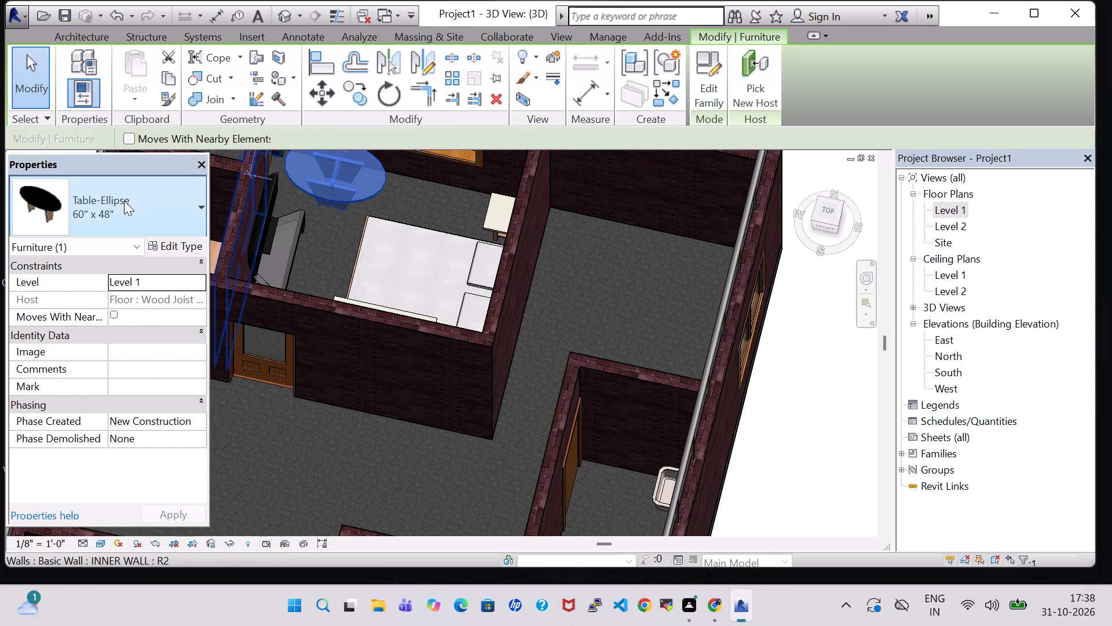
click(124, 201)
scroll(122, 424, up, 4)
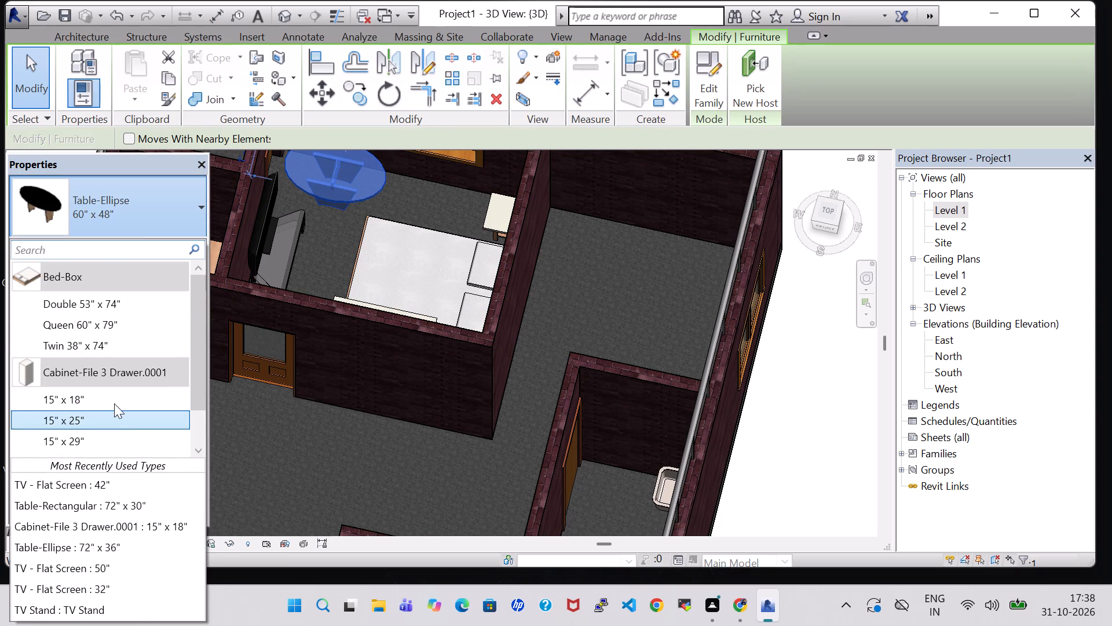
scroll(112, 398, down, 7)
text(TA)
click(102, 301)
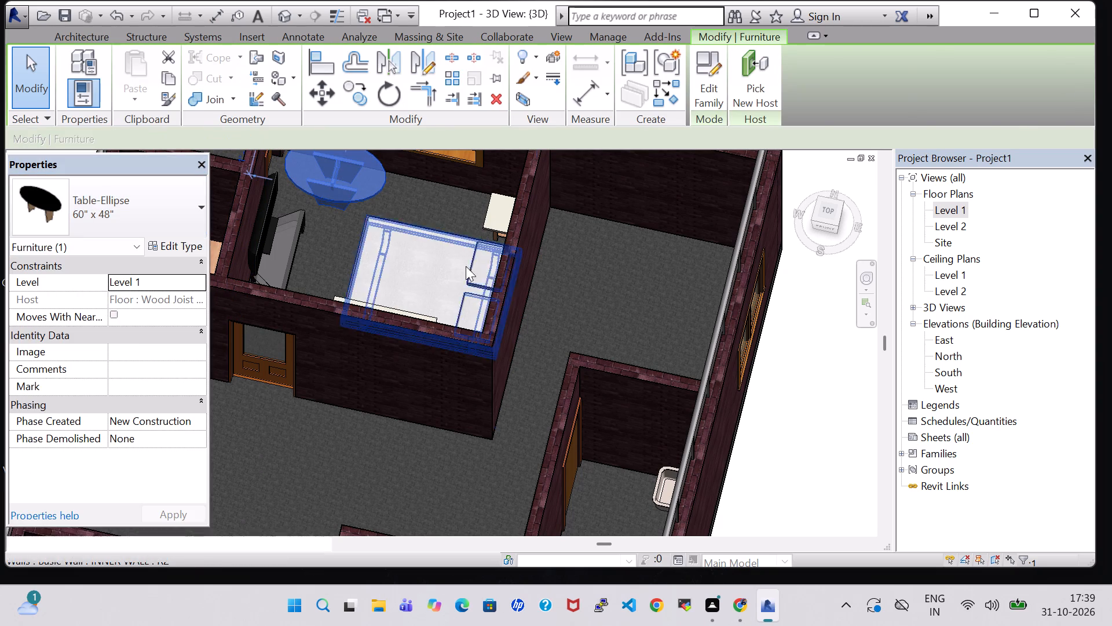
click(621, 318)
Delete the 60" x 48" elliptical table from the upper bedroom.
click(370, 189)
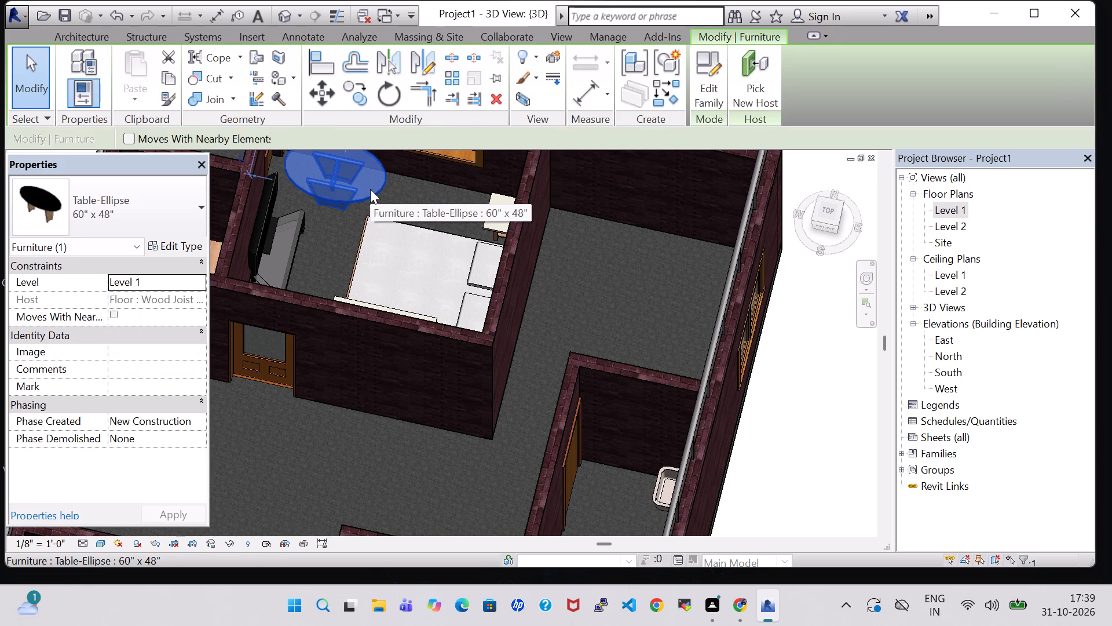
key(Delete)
Copy the 72" x 36" elliptical table from the lower bedroom to the clipboard.
shift+middle_drag(370, 189, 371, 183)
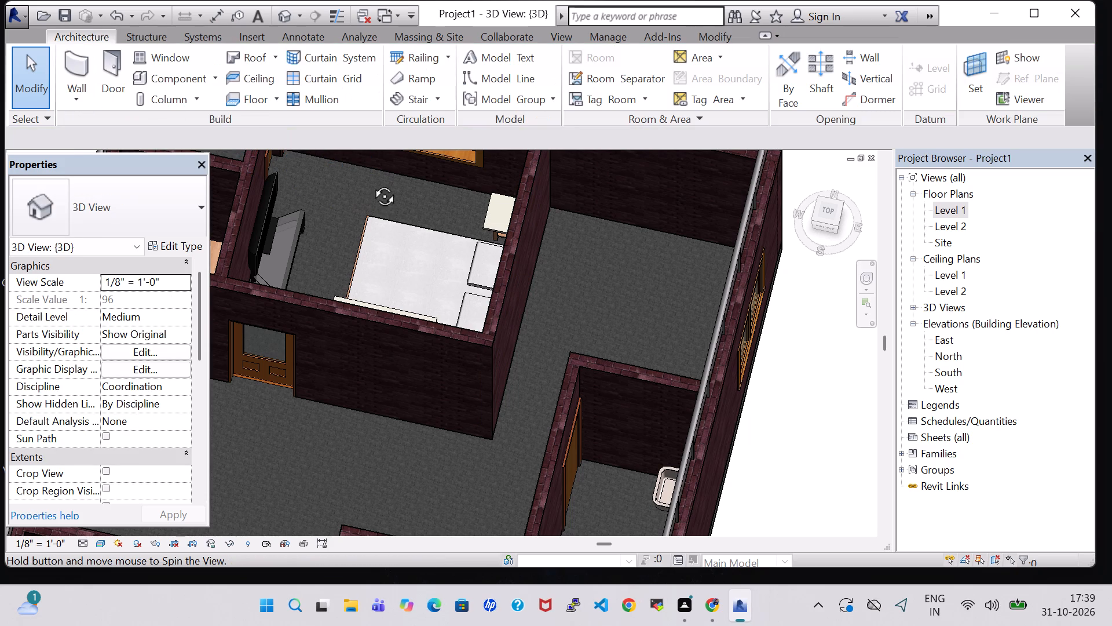
shift+middle_drag(371, 183, 387, 103)
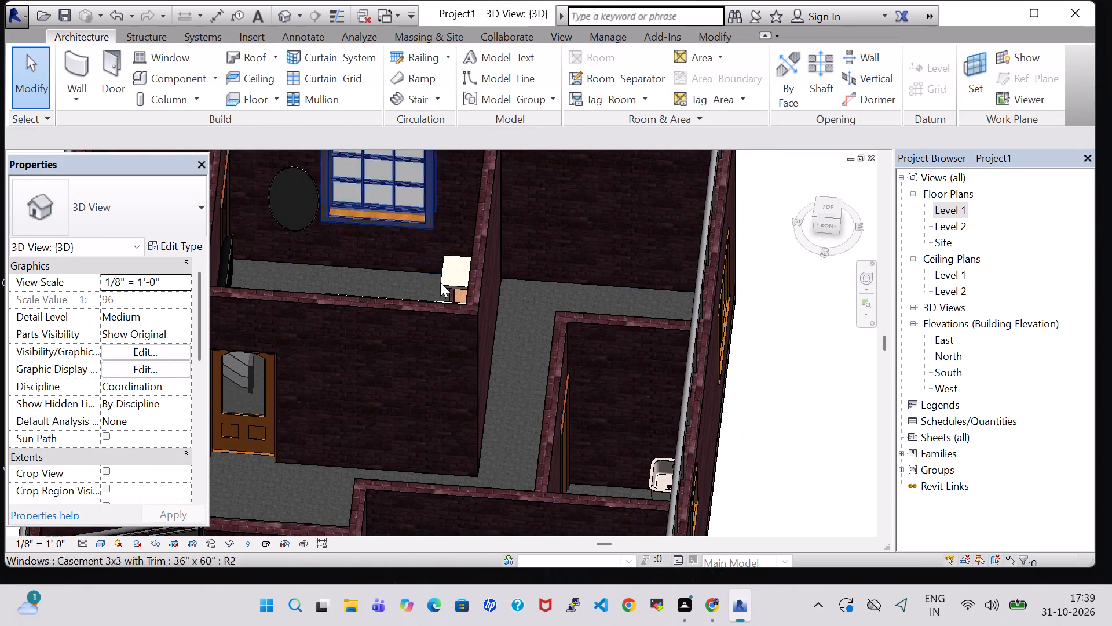
scroll(582, 389, down, 3)
shift+middle_click(742, 354)
shift+middle_drag(742, 354, 729, 487)
shift+middle_drag(696, 451, 669, 454)
shift+middle_drag(537, 474, 220, 388)
scroll(418, 296, up, 8)
shift+middle_drag(420, 299, 420, 316)
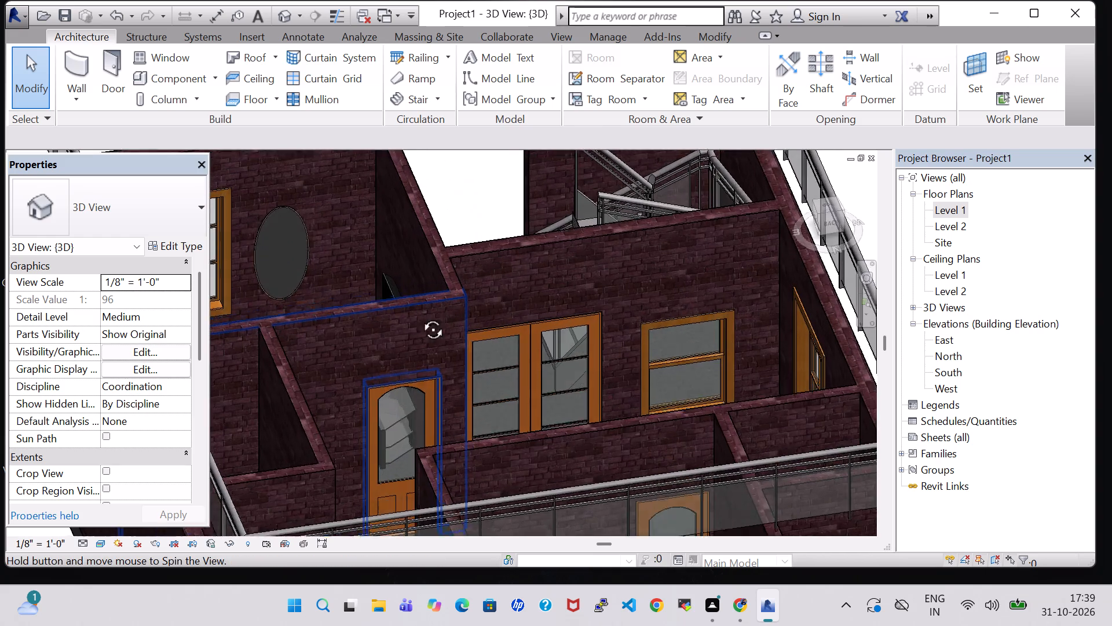
shift+middle_drag(420, 316, 420, 395)
click(319, 255)
click(329, 255)
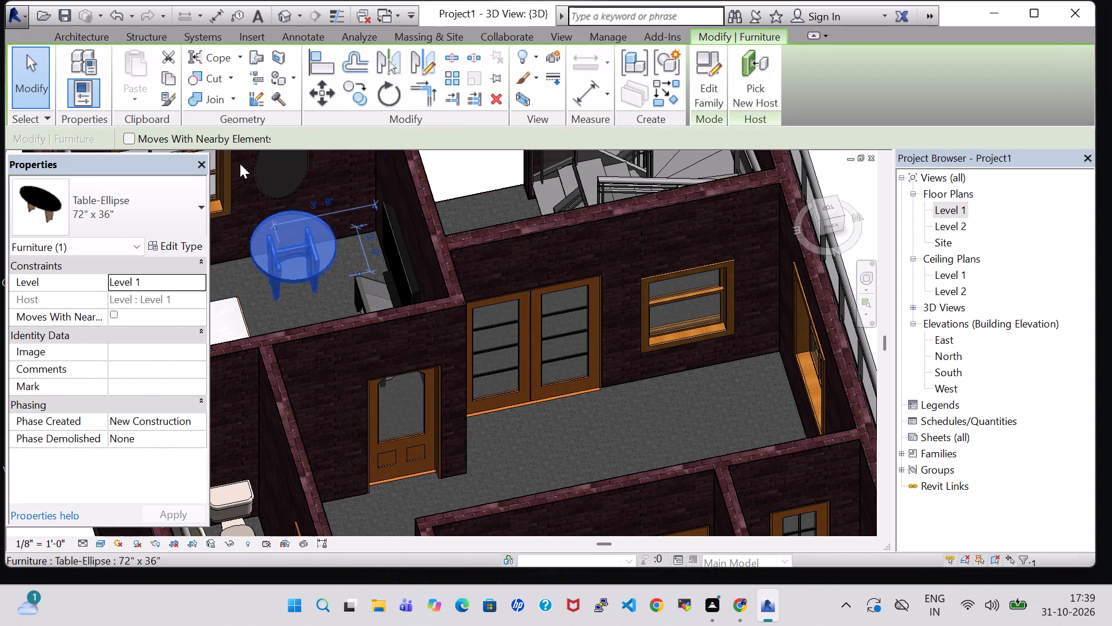
click(169, 71)
Paste the copied elliptical table into the upper bedroom on the Level 1 floor plan, between the store door and the bed.
scroll(494, 416, down, 1)
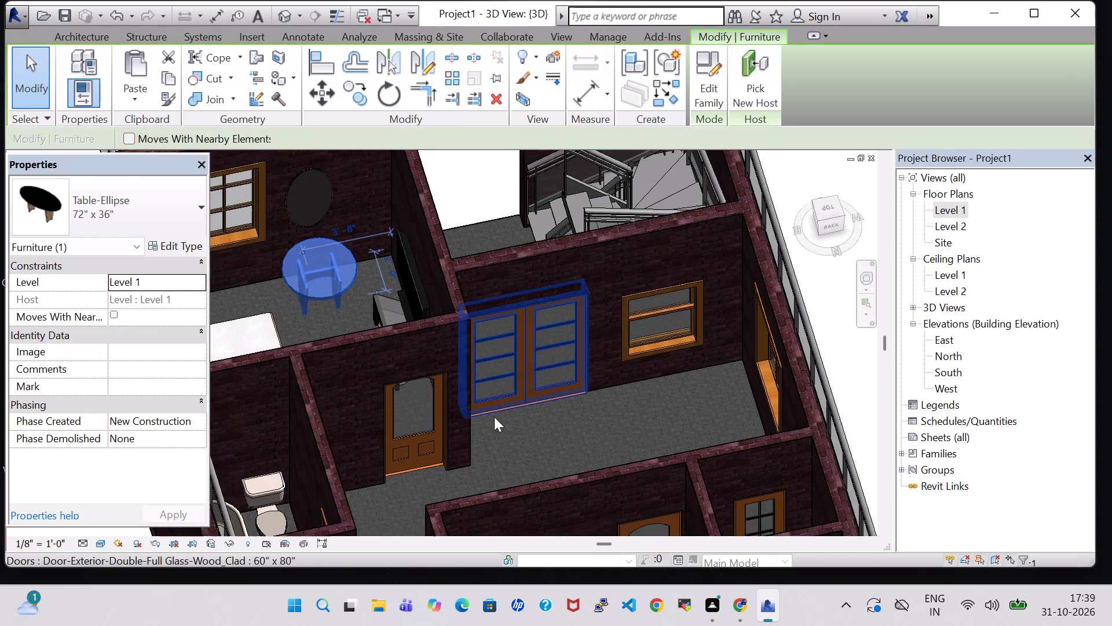
scroll(494, 417, down, 2)
middle_drag(499, 428, 723, 448)
middle_drag(662, 231, 662, 247)
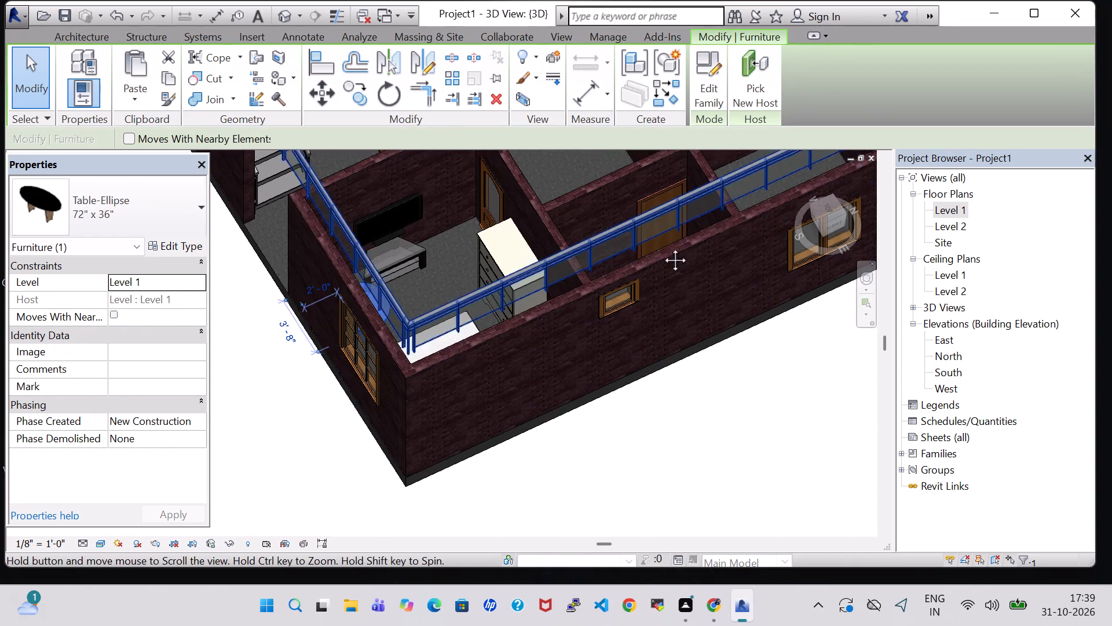
middle_drag(662, 247, 597, 603)
middle_drag(581, 625, 567, 625)
shift+middle_drag(646, 365, 716, 367)
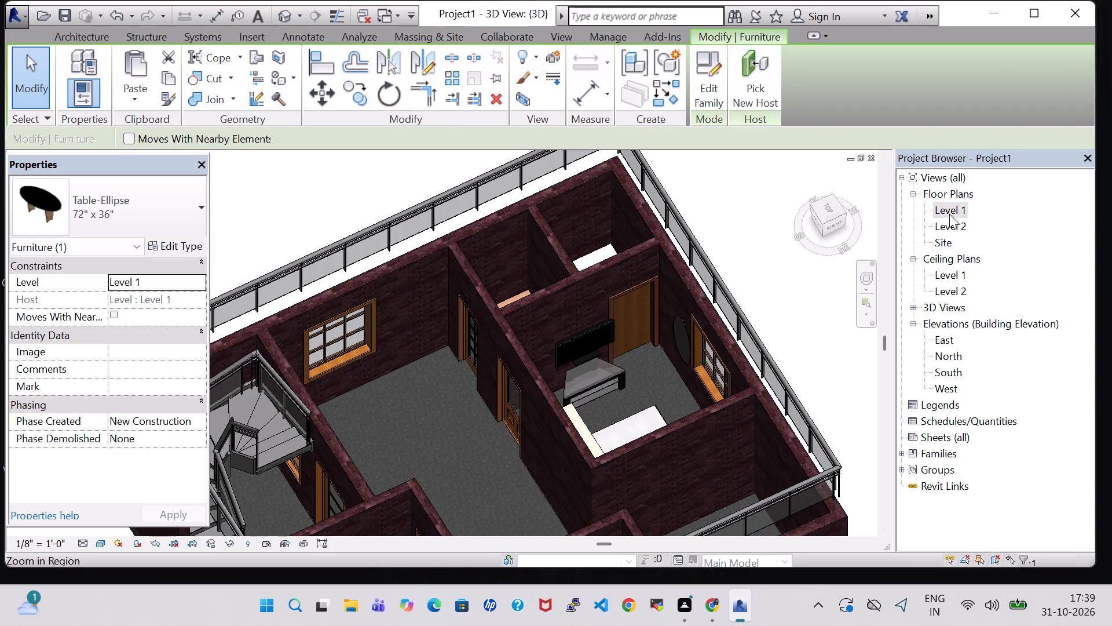
double_click(949, 205)
scroll(460, 235, down, 2)
scroll(451, 251, up, 8)
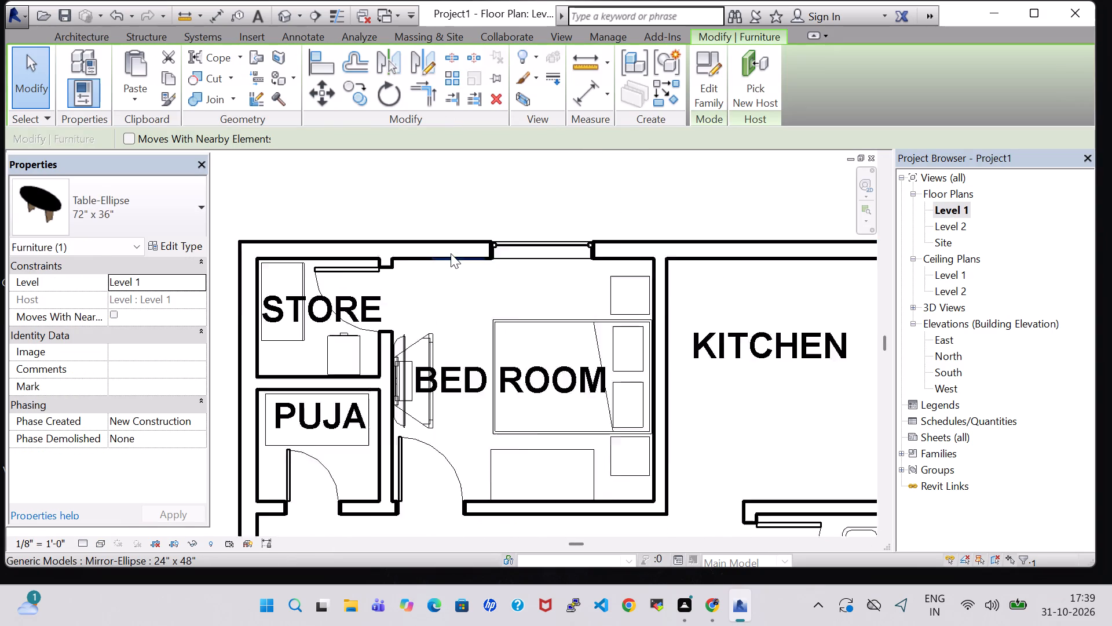
scroll(451, 253, up, 2)
click(139, 90)
click(188, 132)
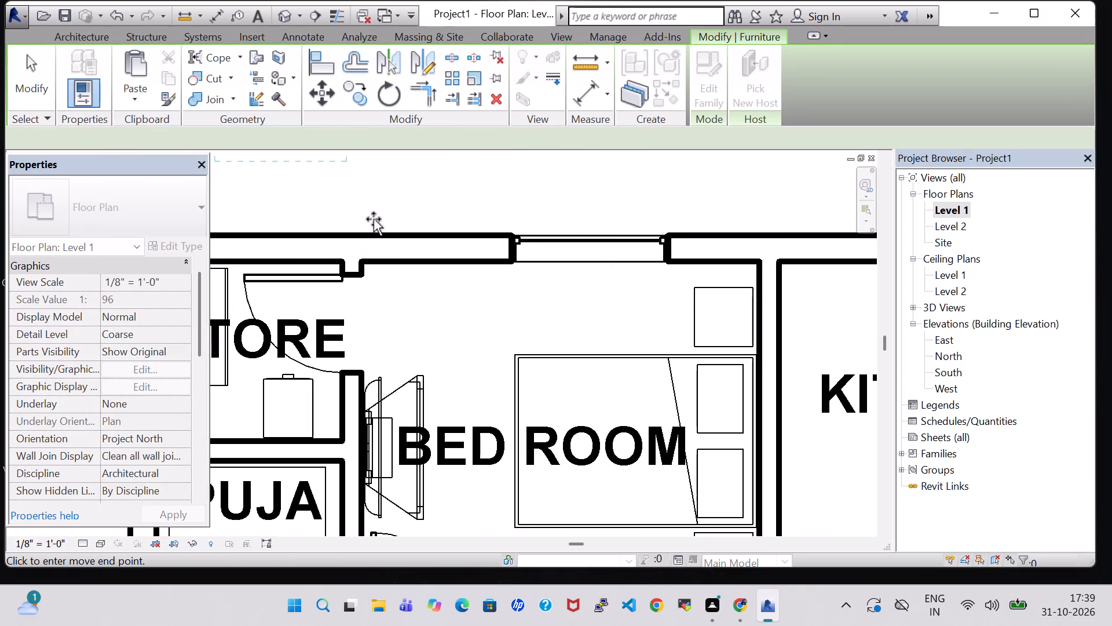
scroll(493, 303, up, 5)
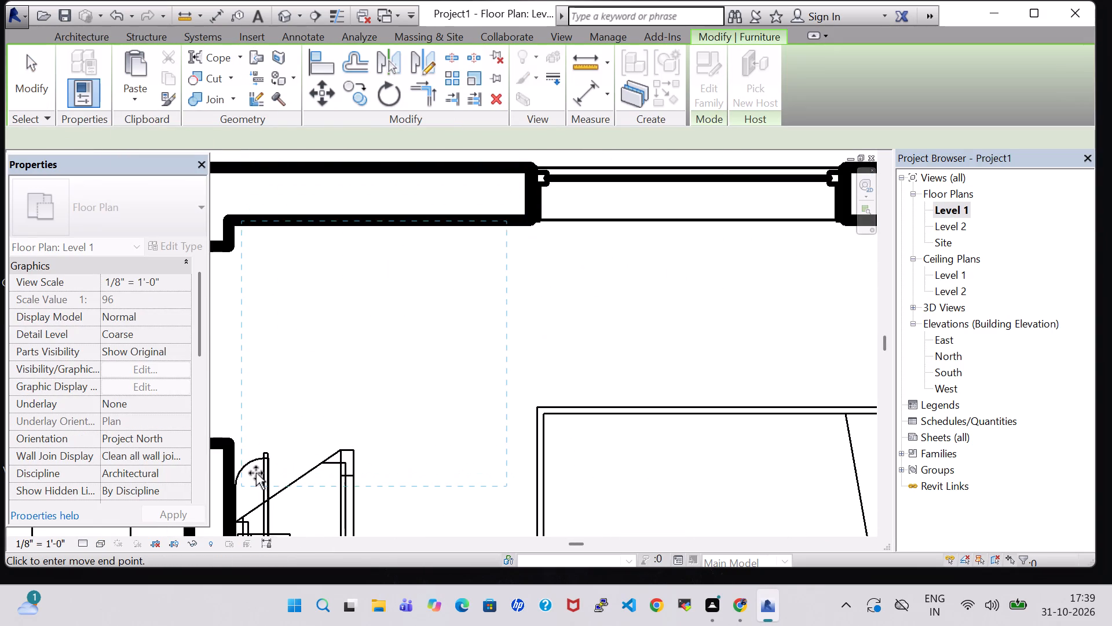
click(256, 473)
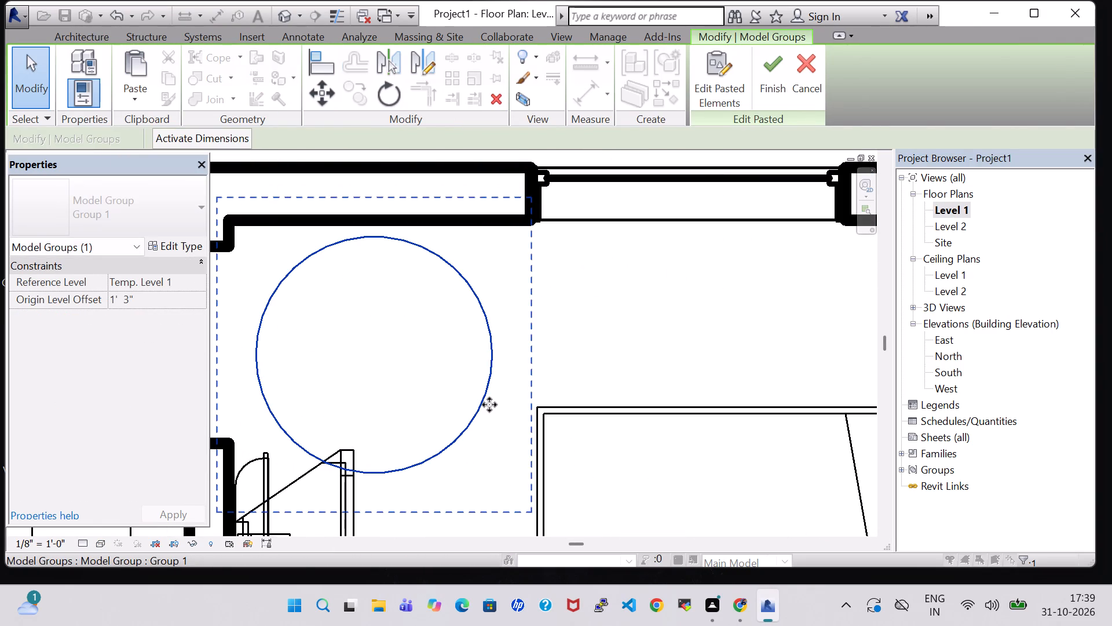
key(Escape)
key(Escape)
Set the type length and width of the pasted 72" x 36" elliptical table to 2' 0" each.
click(487, 403)
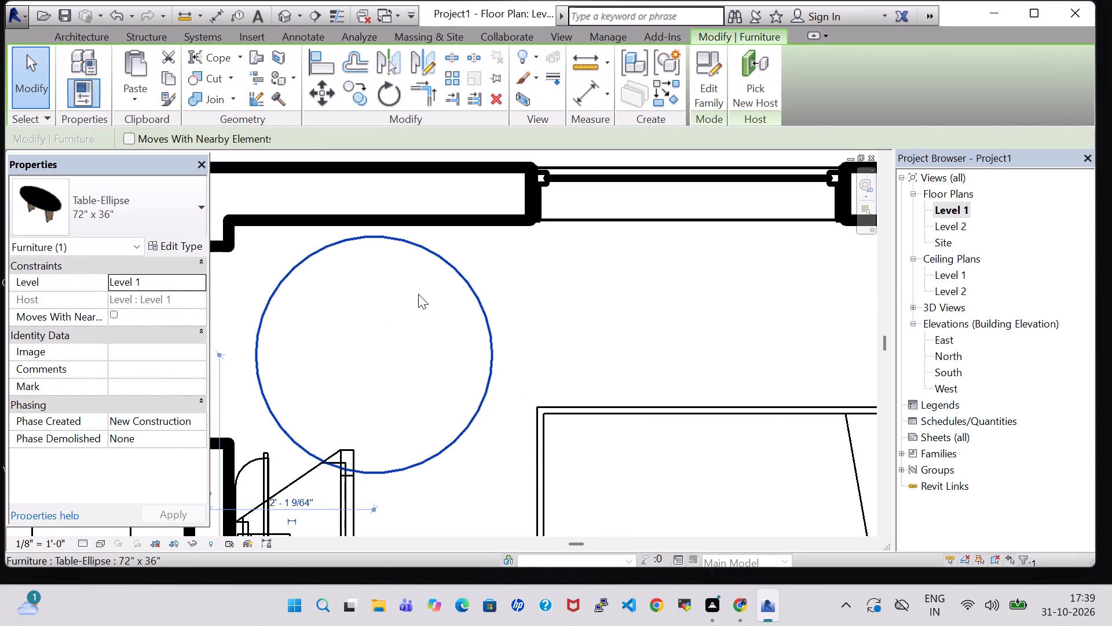
click(572, 298)
click(477, 300)
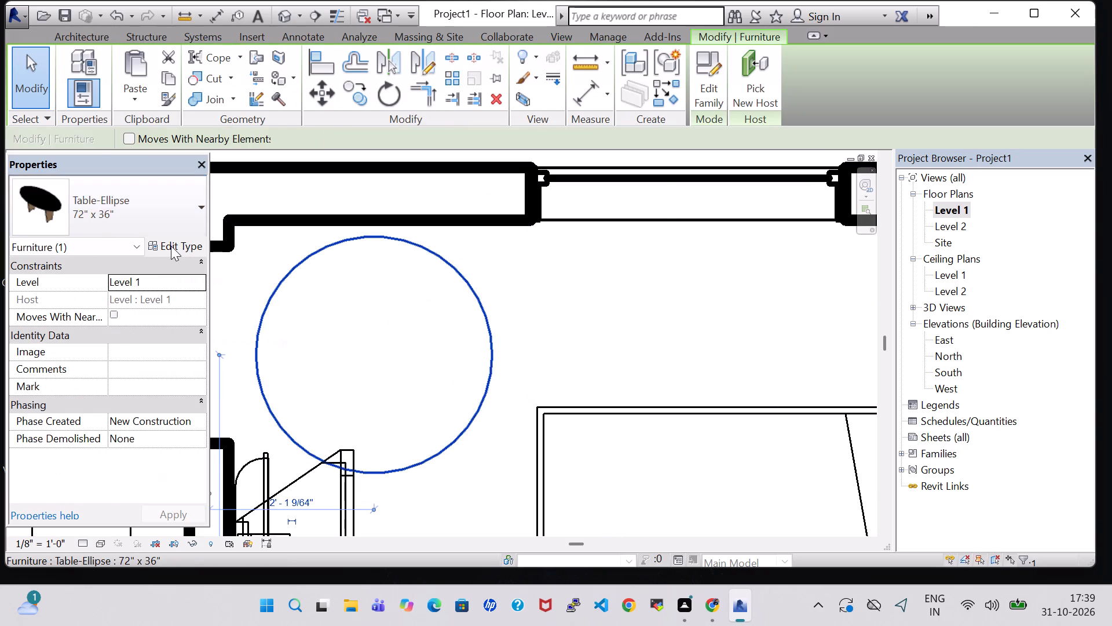
click(171, 246)
click(390, 348)
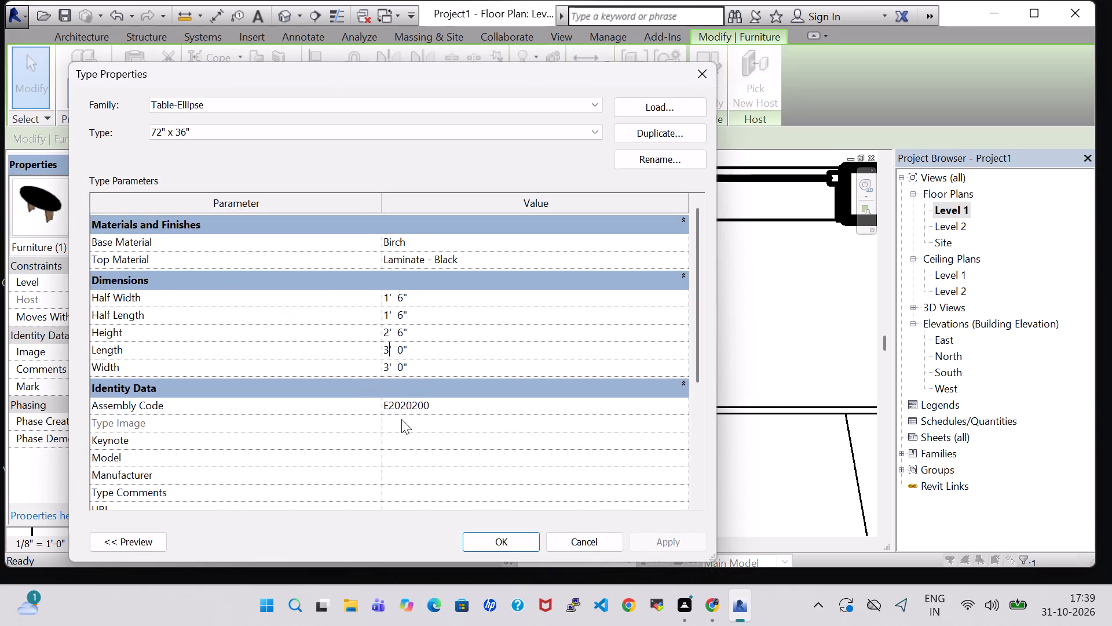
key(BackSpace)
key(2)
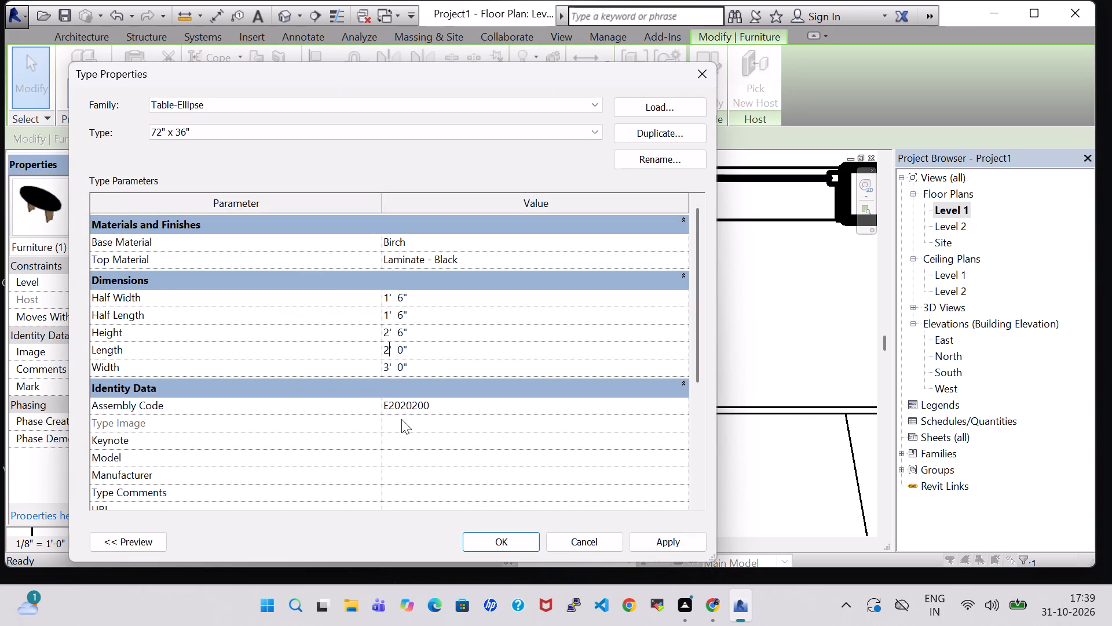
click(389, 367)
key(BackSpace)
key(2)
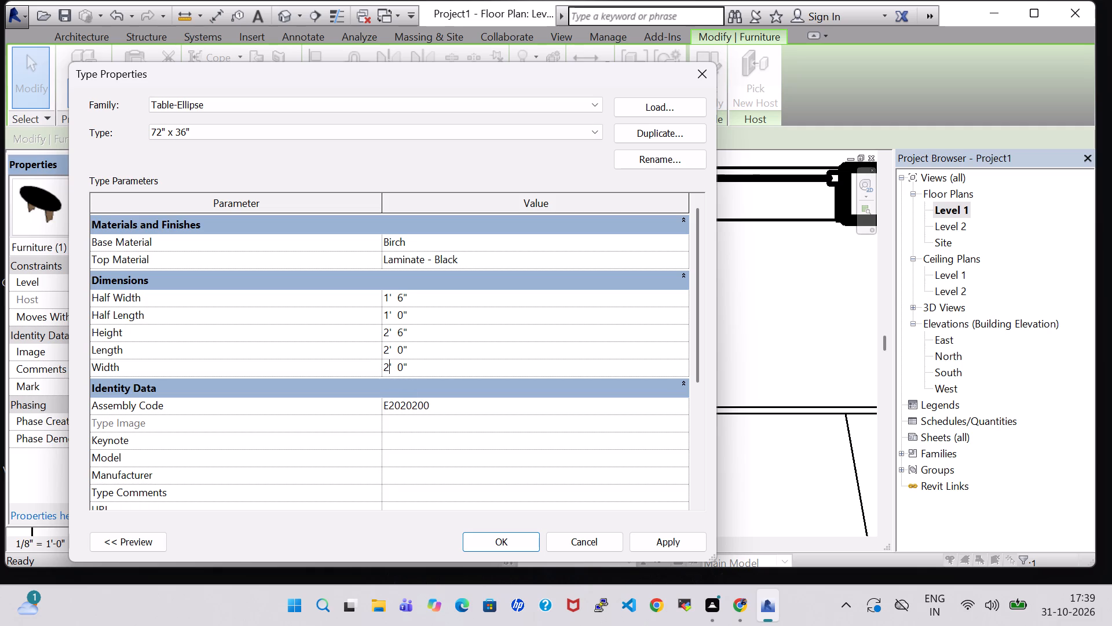
click(667, 541)
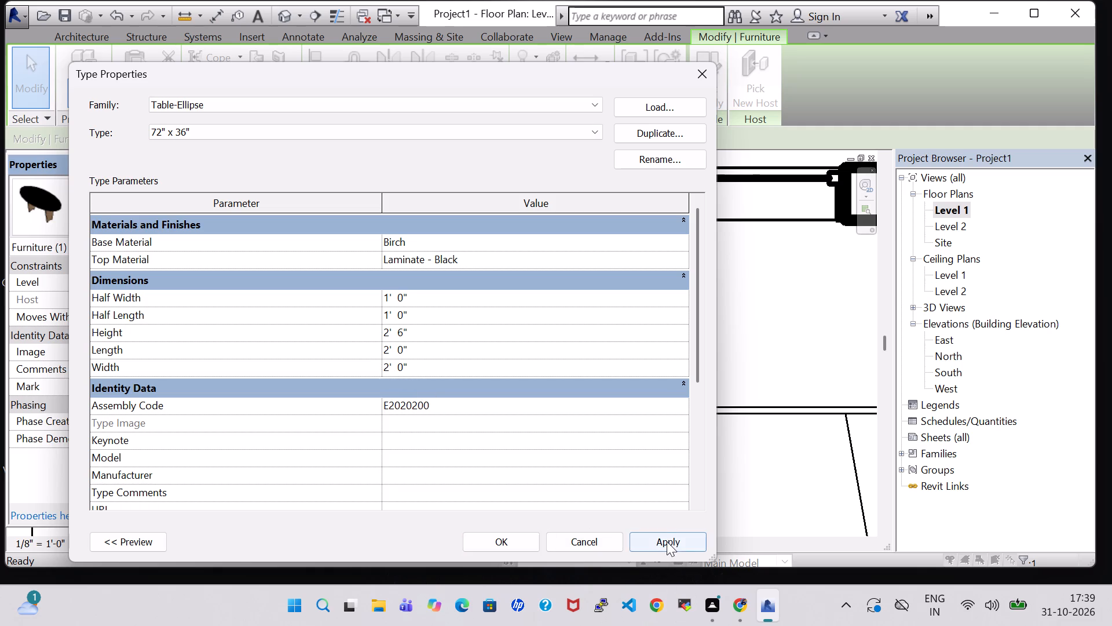
click(518, 542)
Rotate the upper bedroom's elliptical table so its long axis runs parallel to the window wall.
key(space)
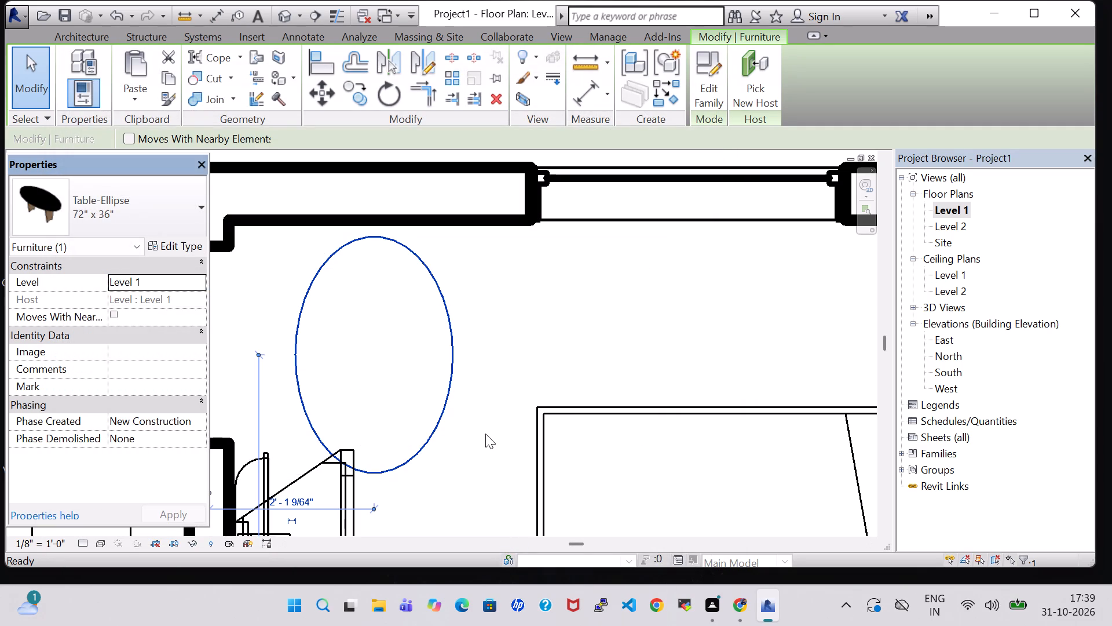
click(447, 395)
click(478, 435)
click(444, 424)
key(space)
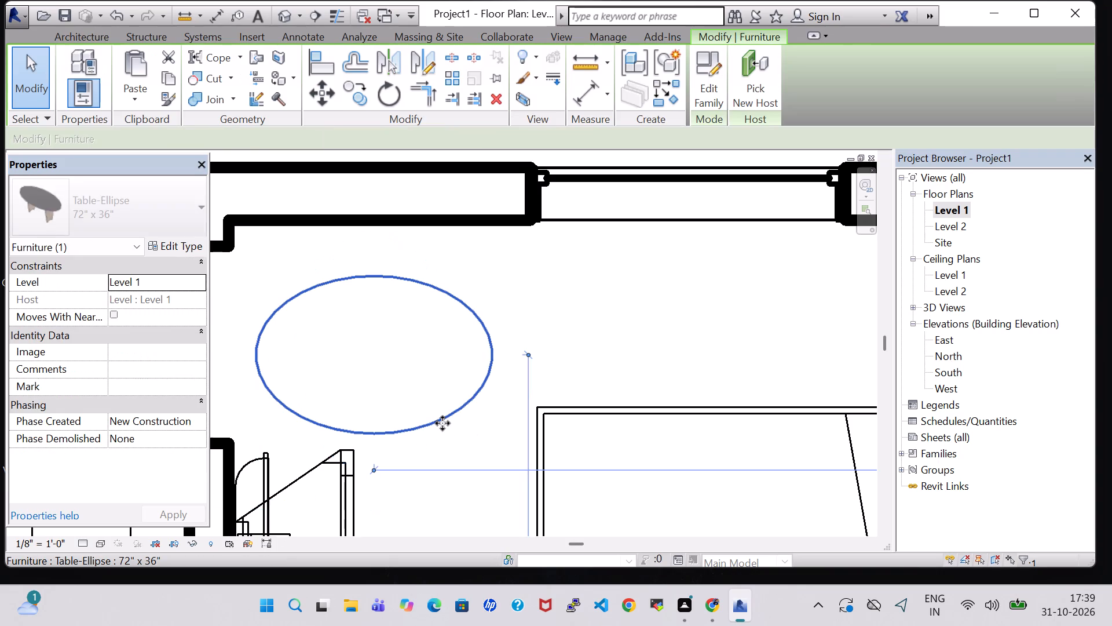
Nudge the elliptical table up against the inner face of the window wall and slightly towards the window.
key(Up)
key(Up)
key(Up)
key(Up)
key(Up)
key(Up)
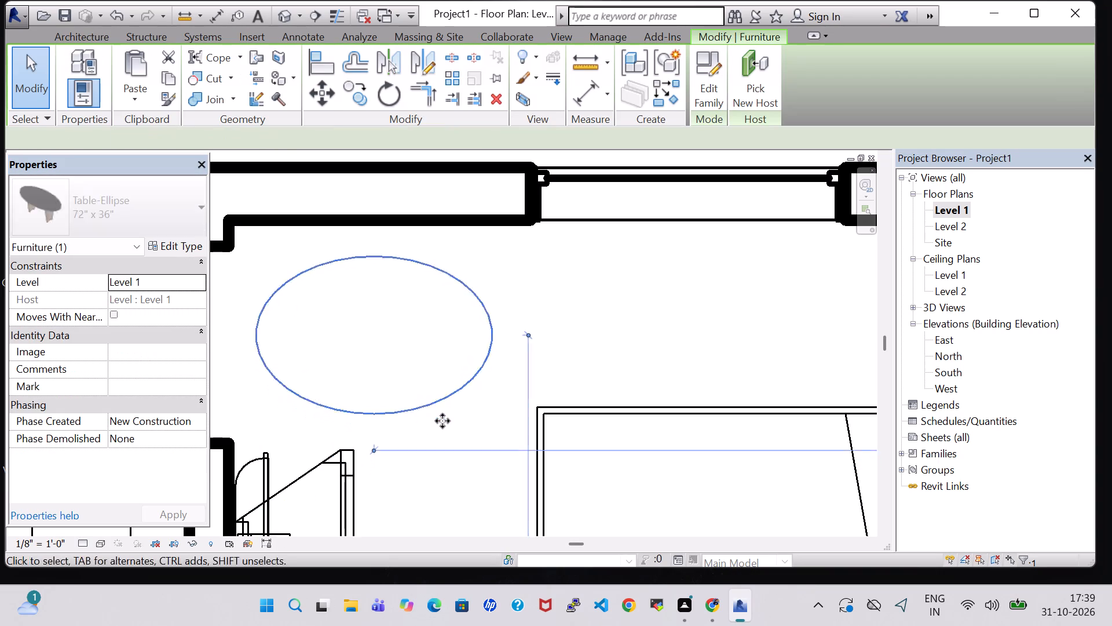
key(Up)
key(Up)
key(Right)
key(Right)
key(Right)
key(Up)
key(Up)
key(Up)
key(Up)
key(Up)
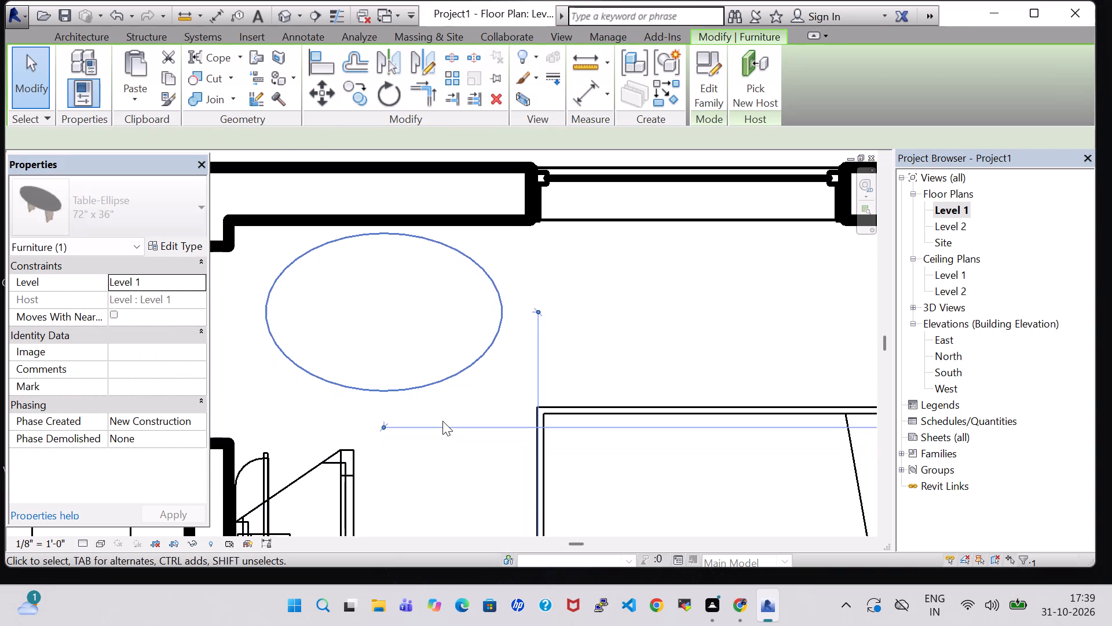
key(Up)
key(Right)
key(Right)
key(Right)
key(Up)
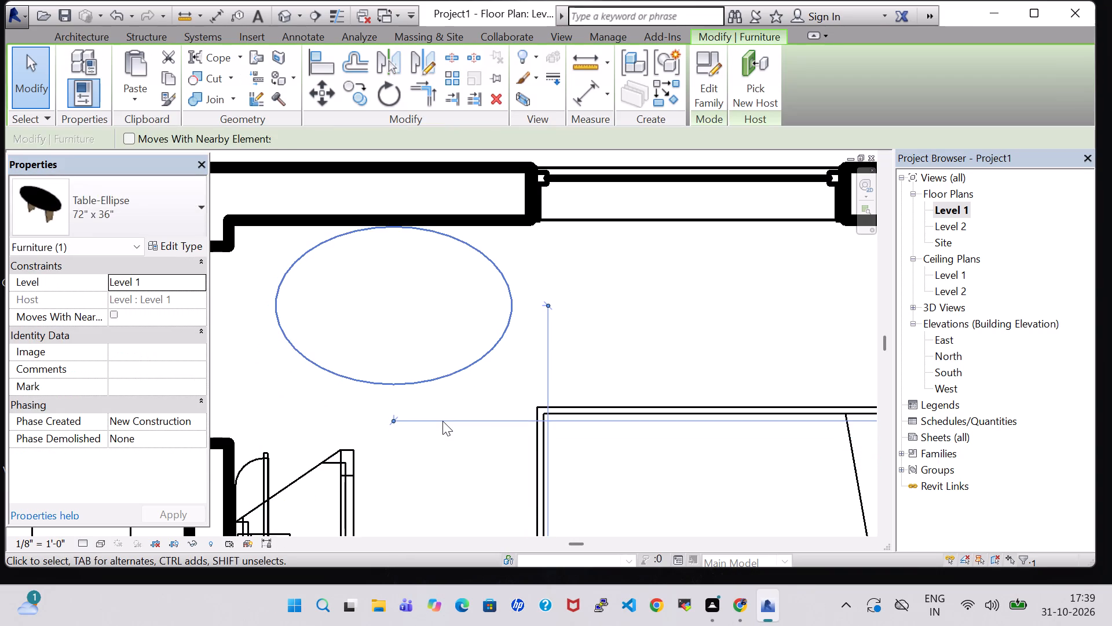
key(Right)
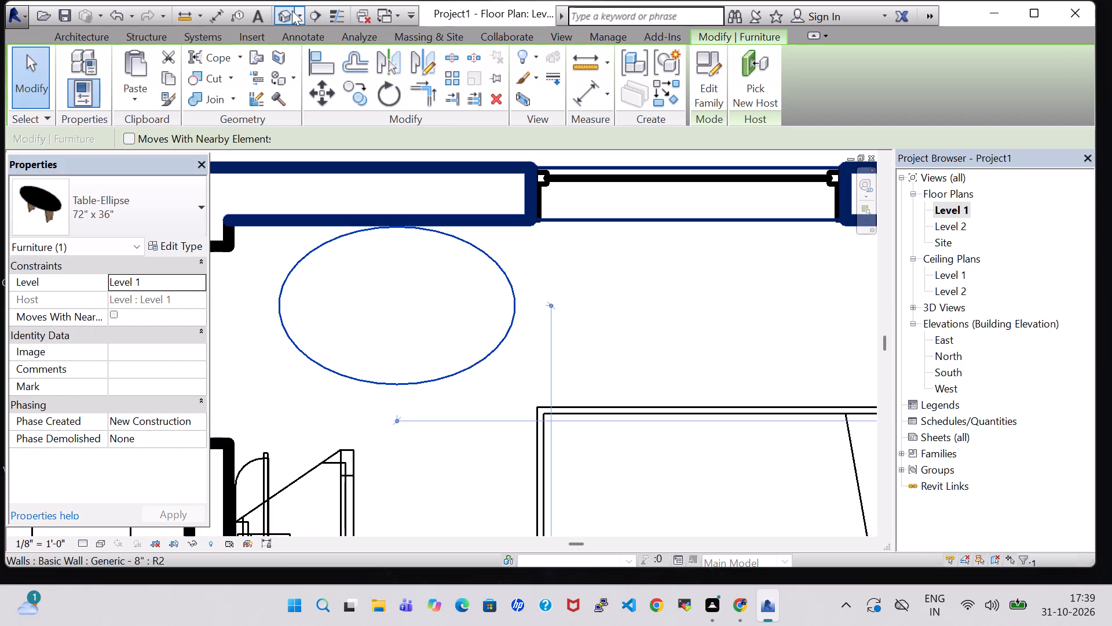
Rotate the upper bedroom's elliptical table by 90° in the 3D view.
click(292, 10)
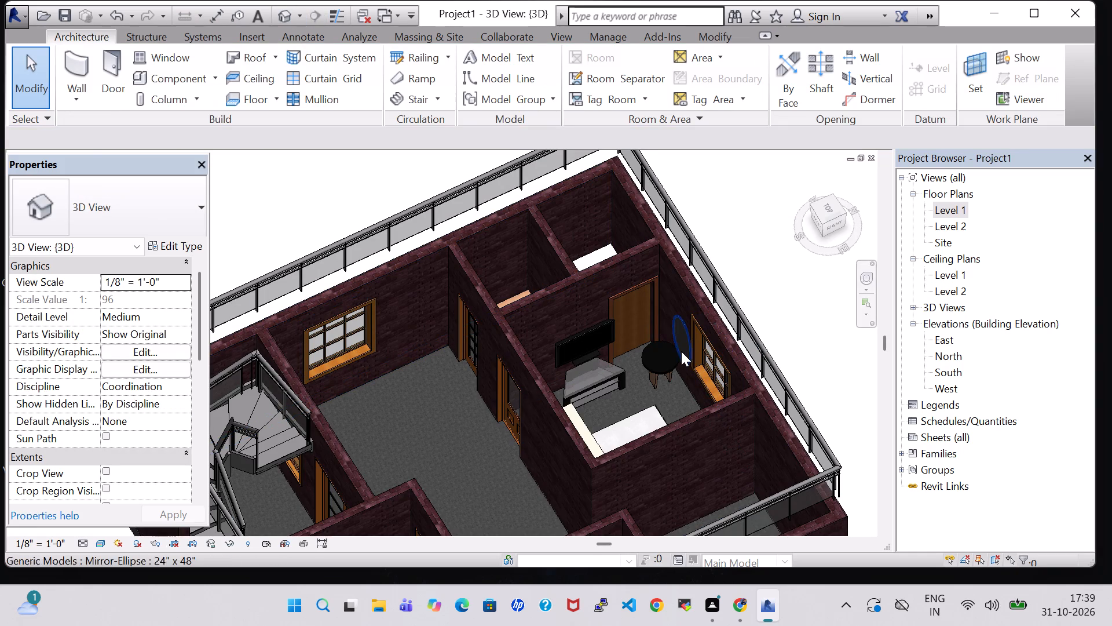
click(673, 369)
key(space)
click(798, 330)
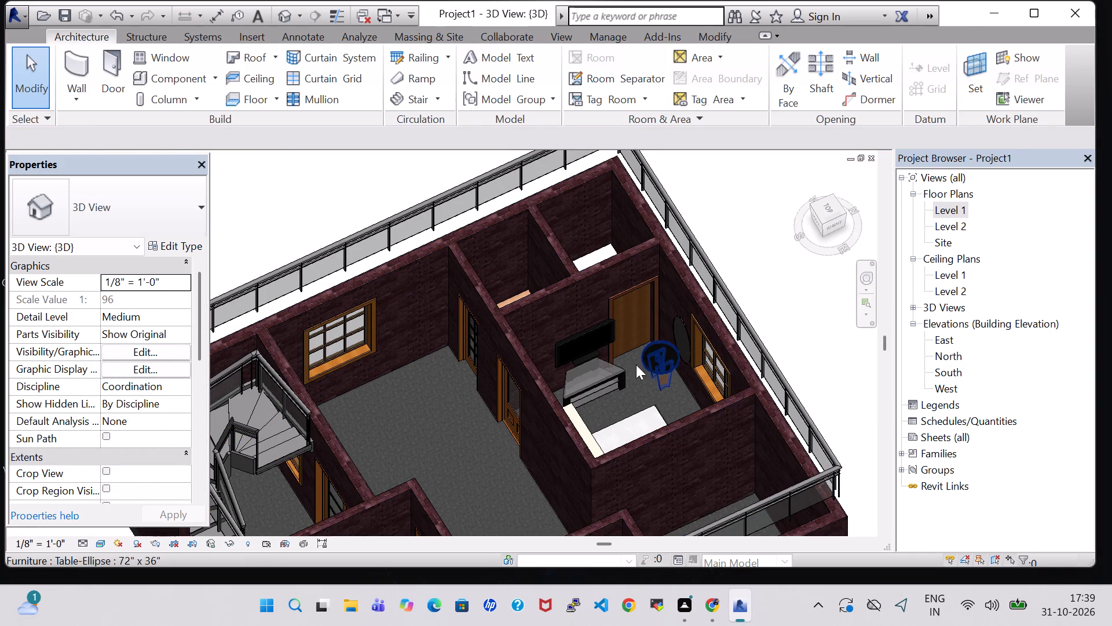
Raise the elliptical mirror beside the upper bedroom's window to an elevation of 2' 9".
shift+middle_drag(617, 366, 672, 380)
scroll(313, 254, up, 5)
scroll(518, 243, up, 4)
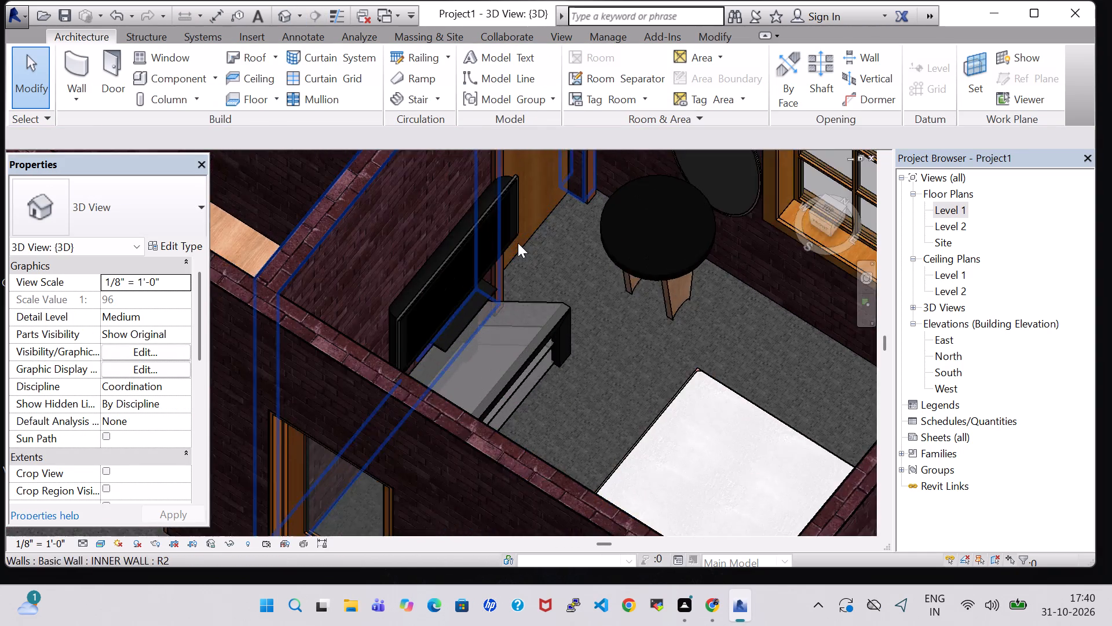
shift+middle_drag(648, 303, 664, 287)
middle_drag(597, 283, 659, 358)
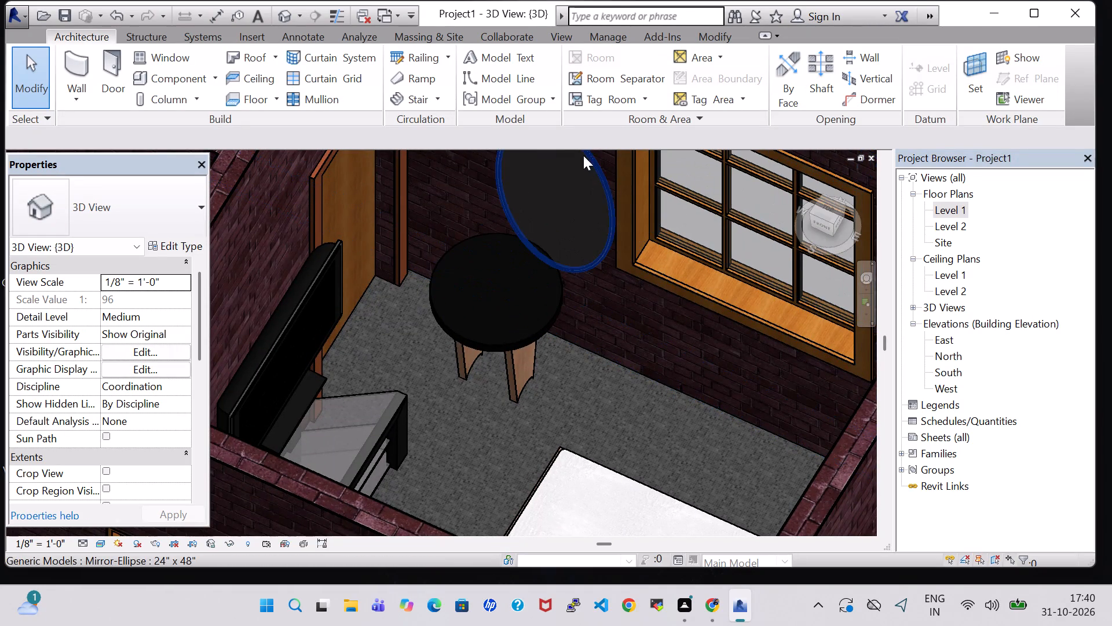
click(587, 175)
click(589, 168)
key(Up)
key(Up)
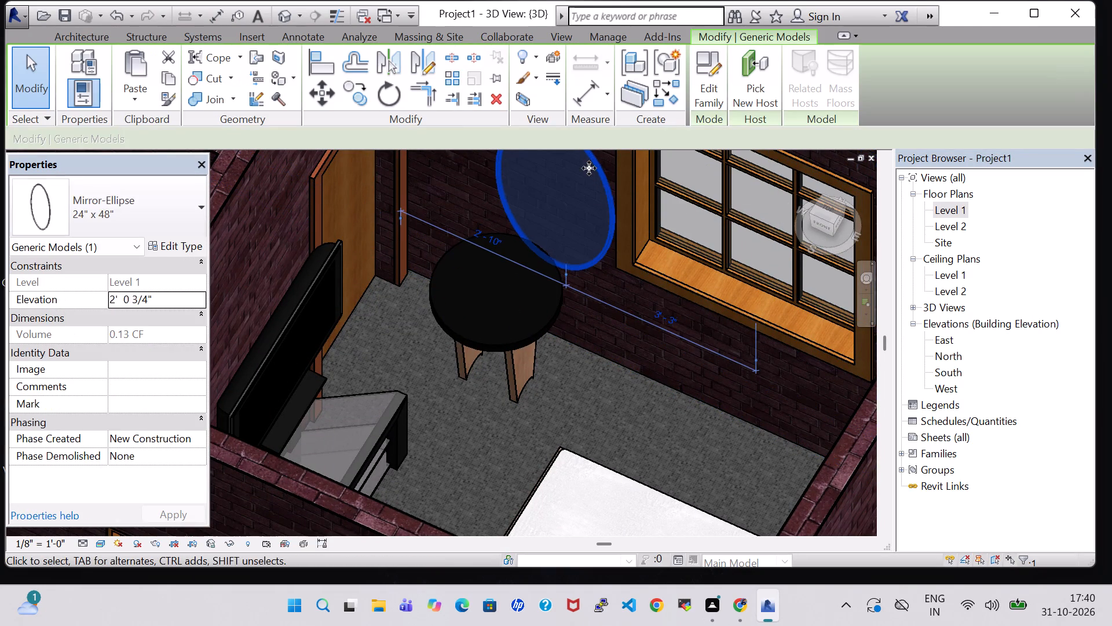
key(Up)
key(Up)
key(Up)
key(Up)
key(Up)
key(Up)
key(Up)
key(Up)
key(Up)
key(Up)
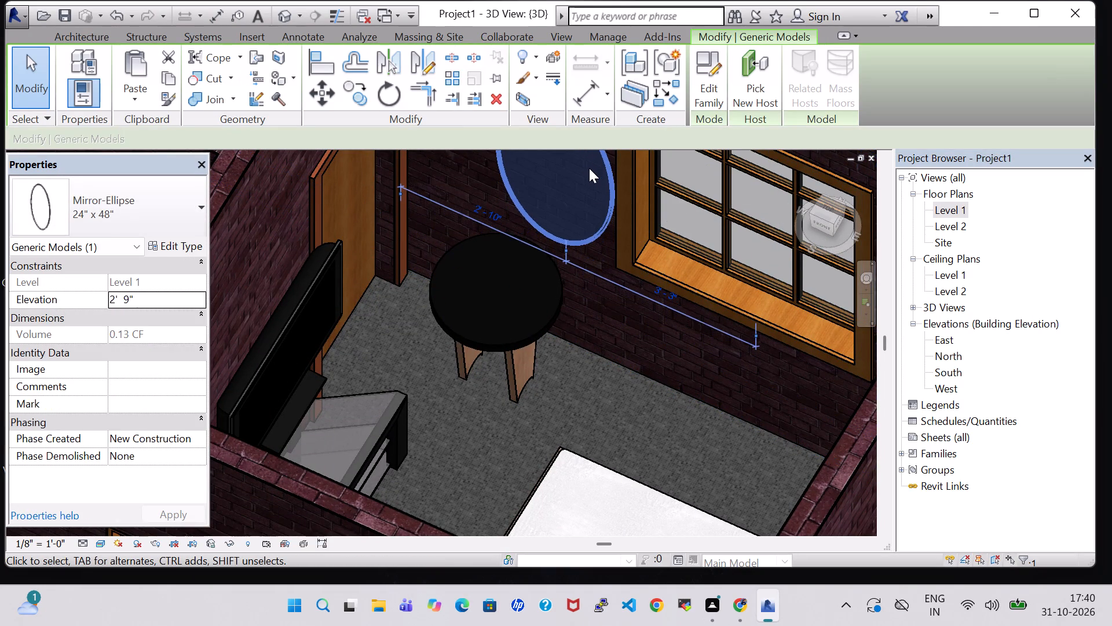
Nudge the upper bedroom's elliptical table towards the window so it sits centred beneath the elliptical mirror.
shift+middle_drag(588, 430, 641, 339)
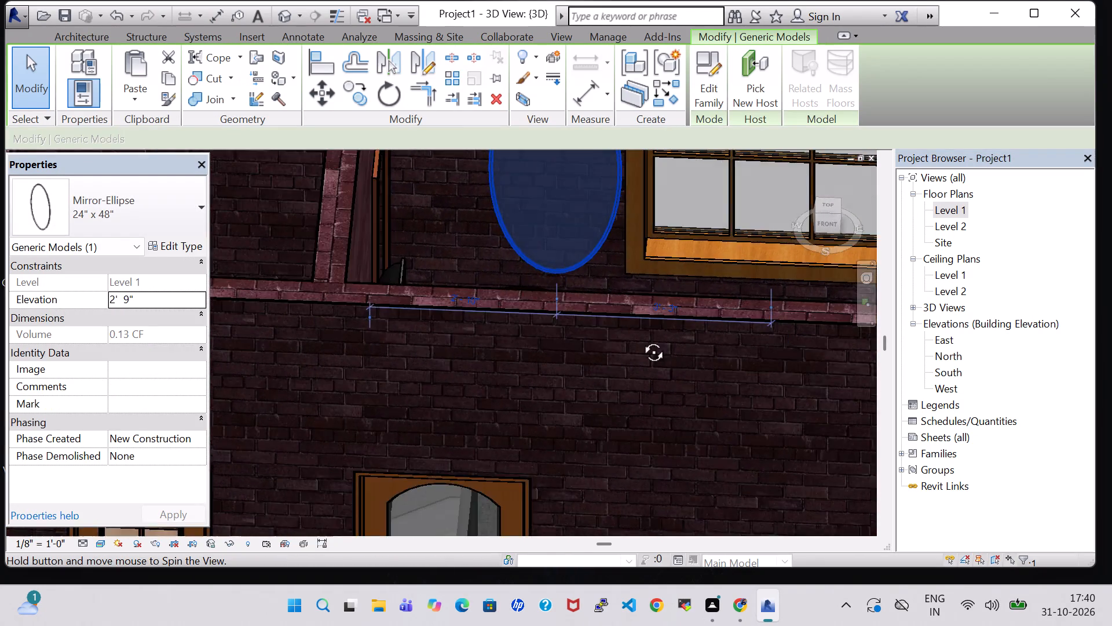
shift+middle_drag(641, 339, 640, 414)
click(577, 319)
click(586, 322)
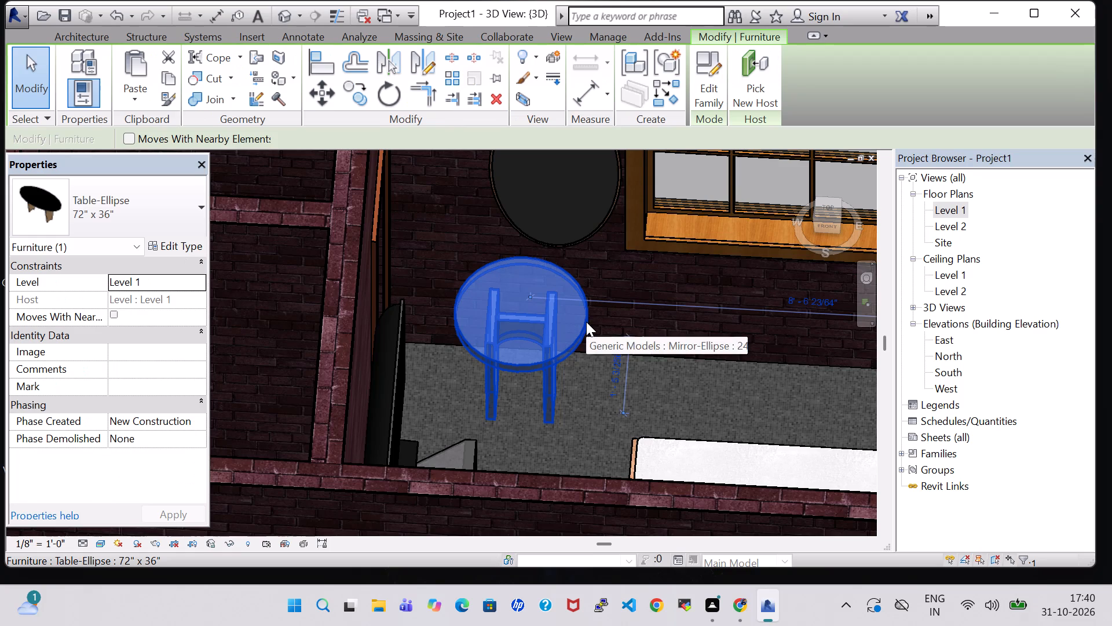
key(Right)
key(Right)
key(Right)
key(Right)
key(Right)
key(Right)
key(Right)
key(Right)
key(Right)
key(Right)
key(Right)
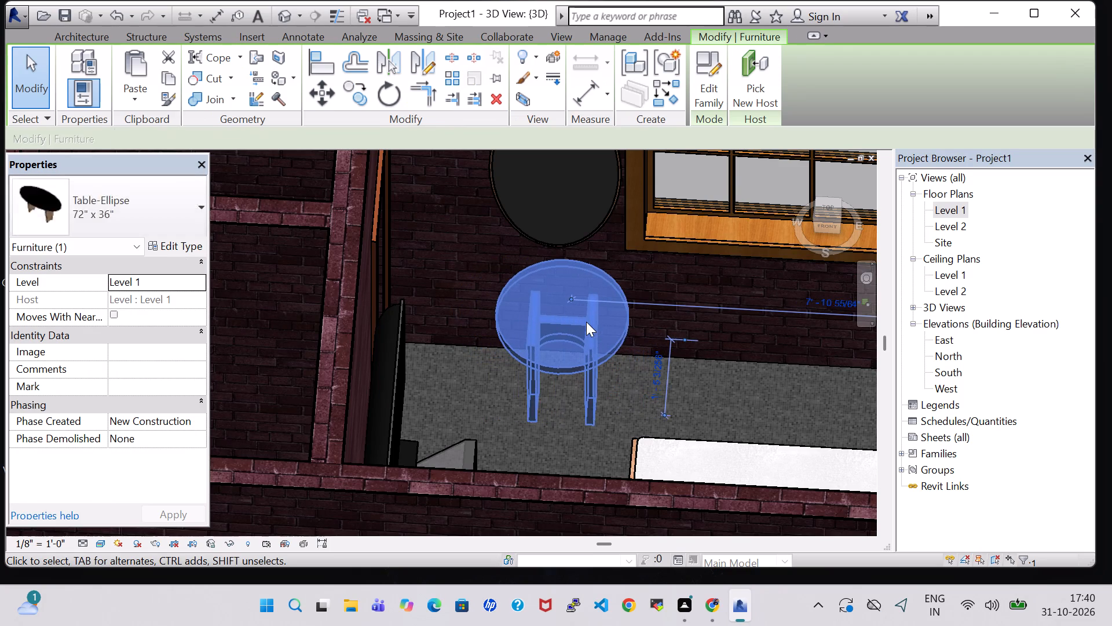
key(Left)
click(792, 401)
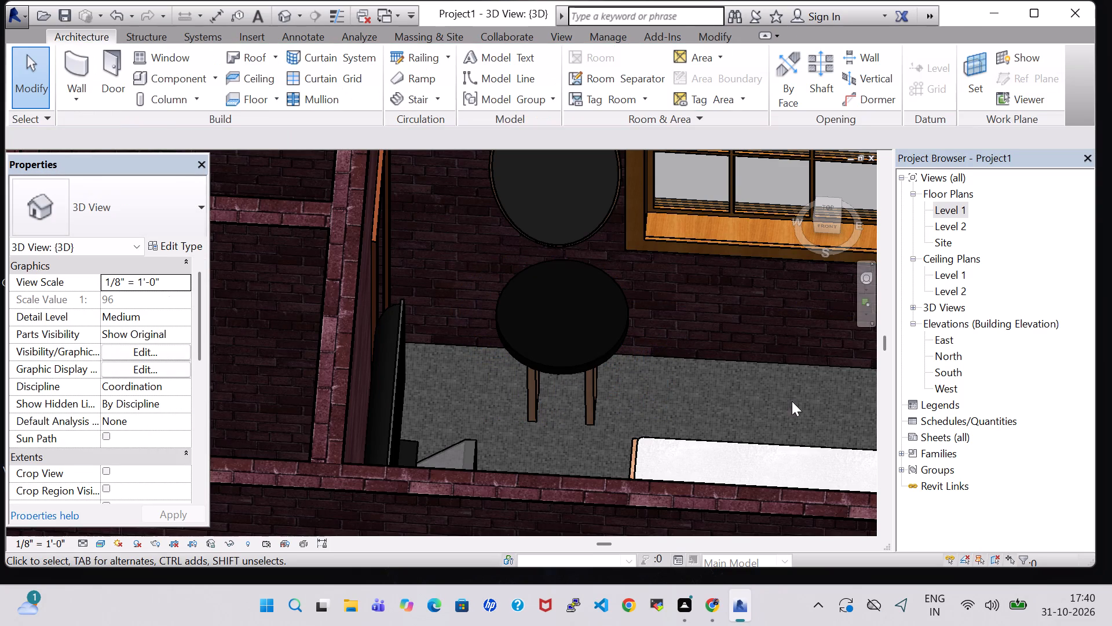
Check the elliptical table's position on the Level 1 floor plan and return to the 3D view.
double_click(961, 212)
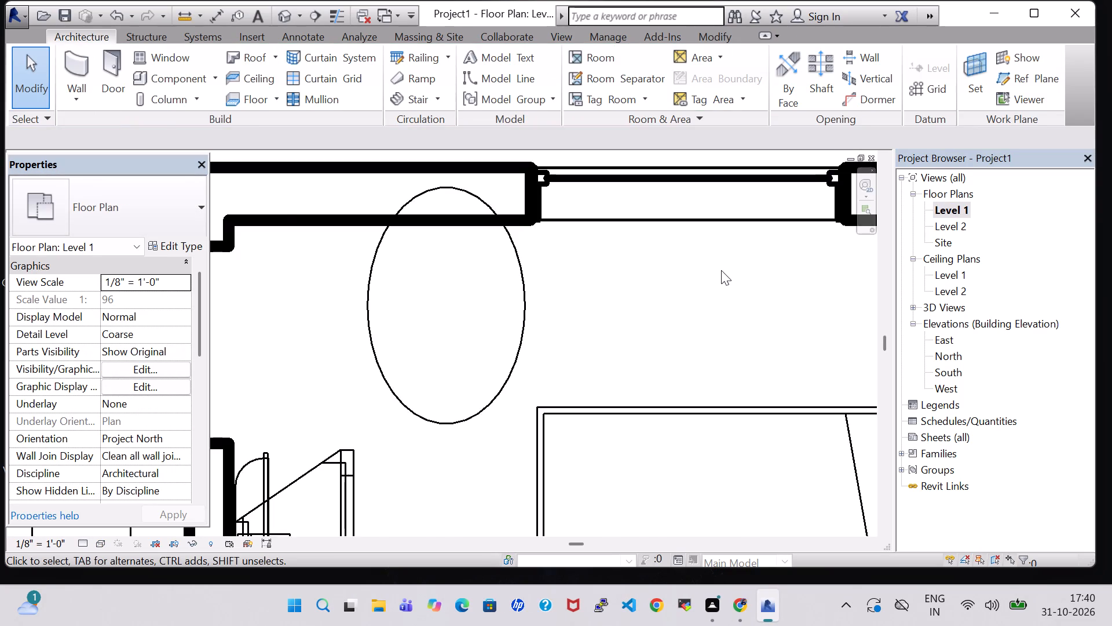
scroll(721, 270, down, 3)
click(281, 21)
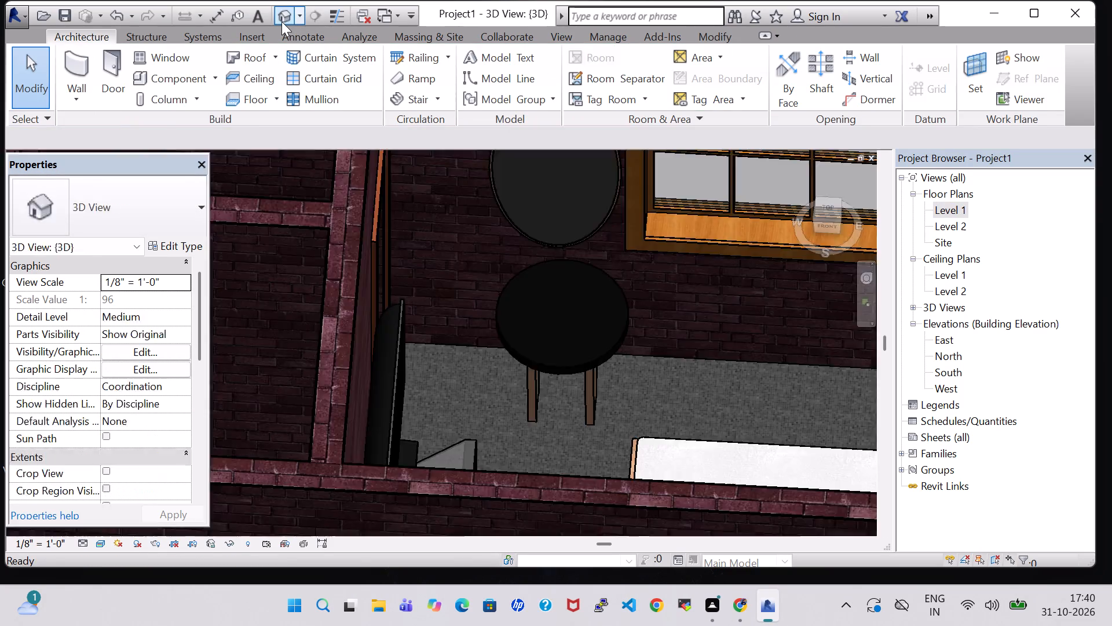
Nudge the upper bedroom's elliptical table slightly away from the window wall in the 3D view.
shift+middle_drag(701, 361, 681, 428)
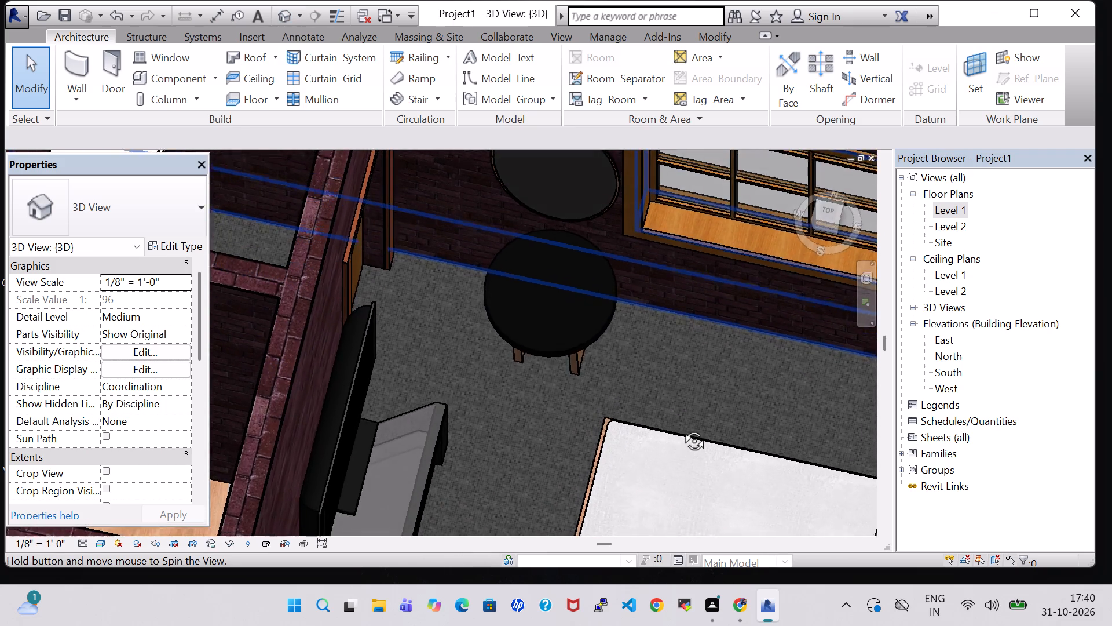
shift+middle_drag(681, 428, 670, 466)
shift+middle_click(670, 466)
shift+scroll(670, 466, down, 1)
shift+middle_click(716, 345)
click(579, 304)
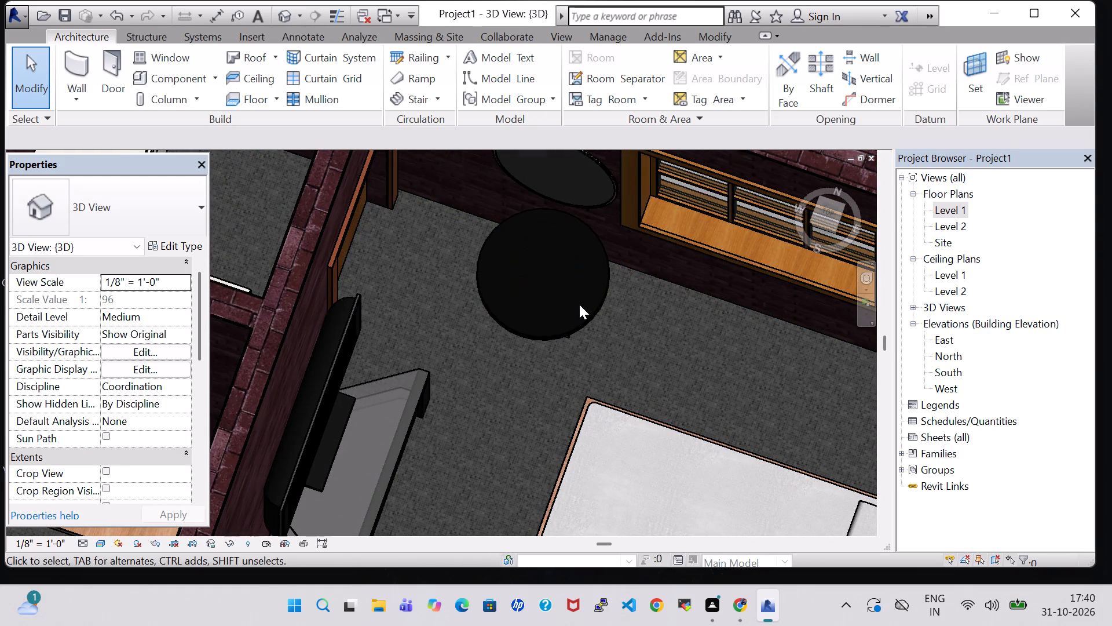
click(580, 312)
click(594, 316)
key(Down)
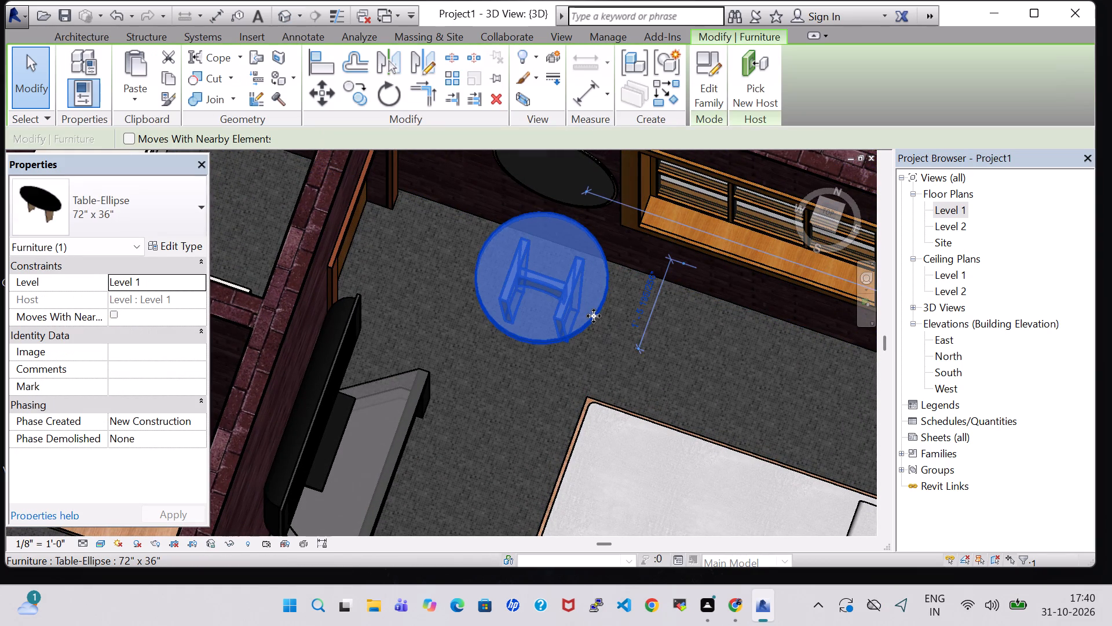
key(Down)
key(Down)
key(Down)
key(Down)
key(Down)
key(Down)
key(Up)
key(Up)
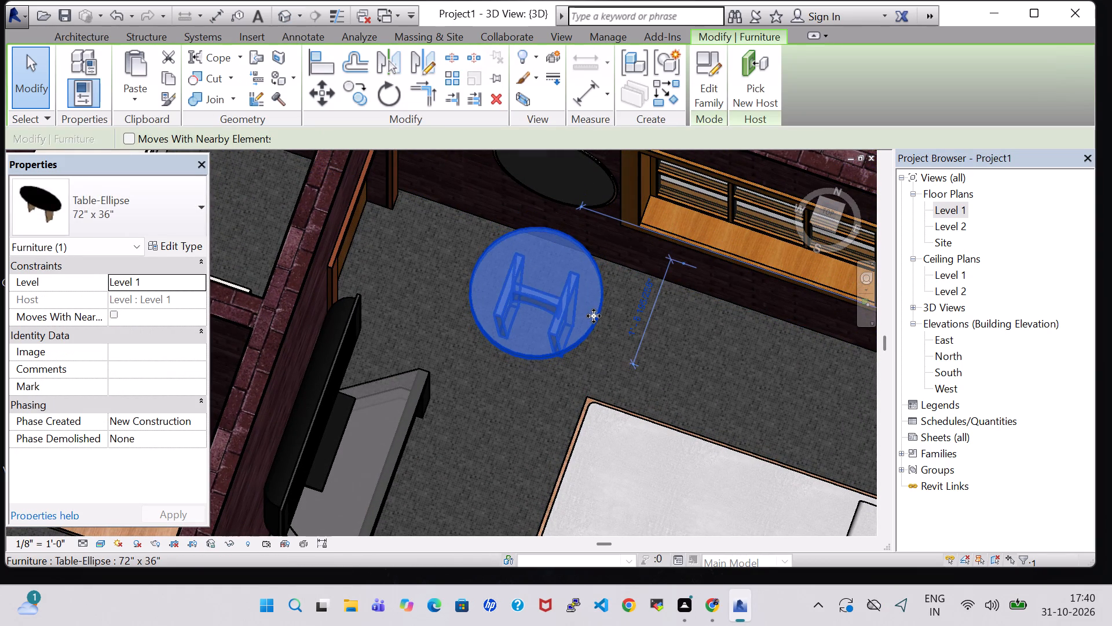
On the Level 1 floor plan, rotate the upper bedroom's elliptical table 90° and nudge it close to the window wall.
double_click(952, 208)
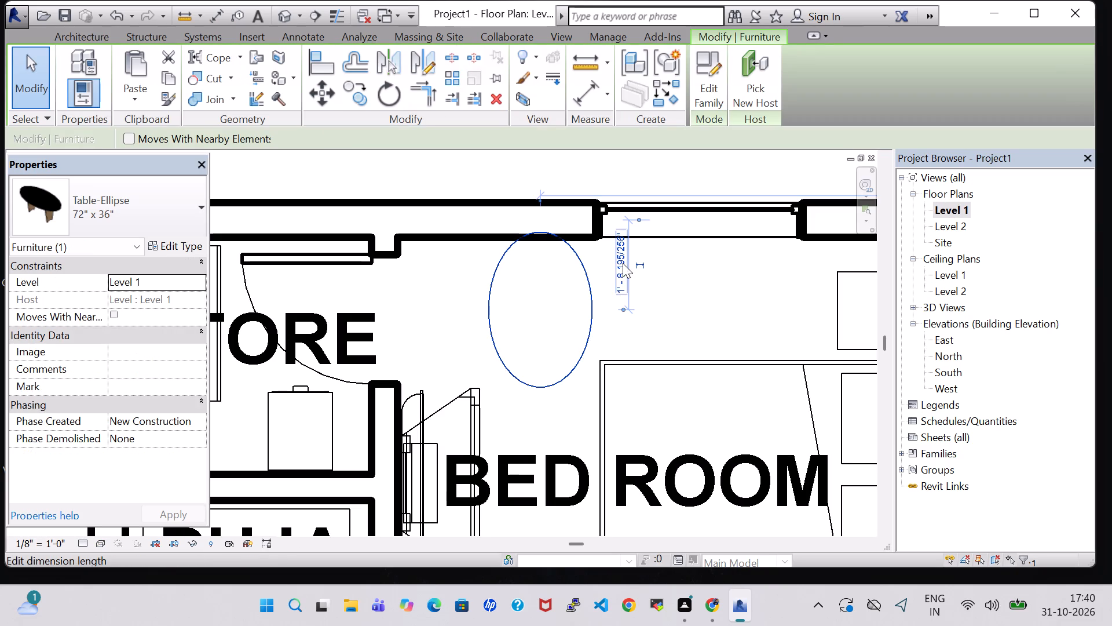
click(584, 290)
key(space)
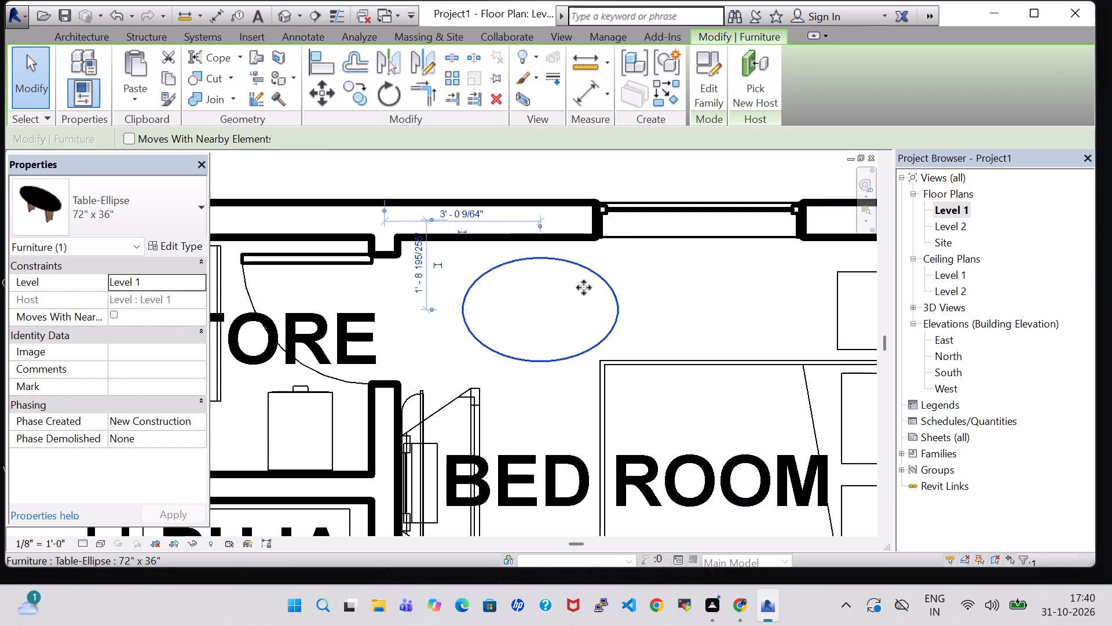
key(Up)
key(Up)
key(Up)
key(Up)
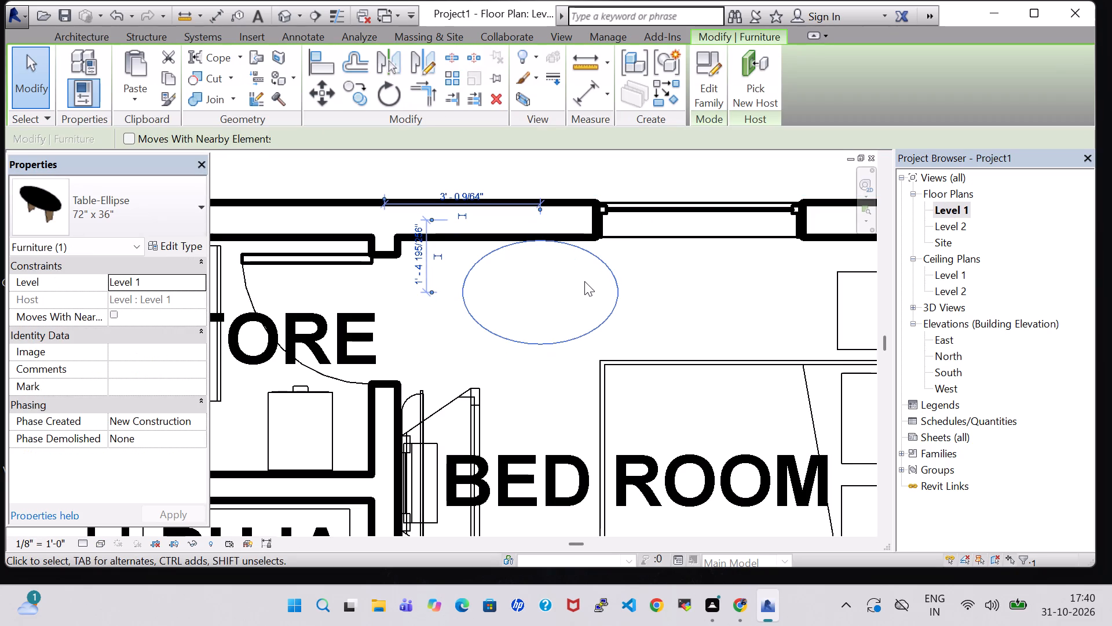
key(Down)
Inspect the upper bedroom's table placement and the whole furnished house from several angles in the 3D view.
click(282, 16)
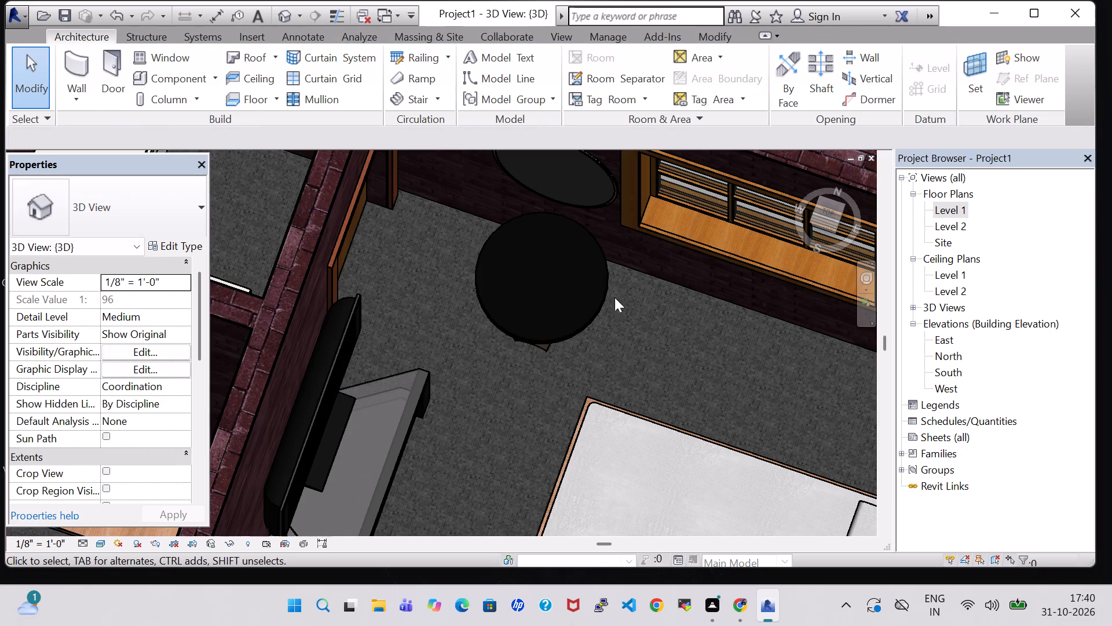
shift+middle_click(657, 360)
shift+middle_drag(657, 360, 650, 304)
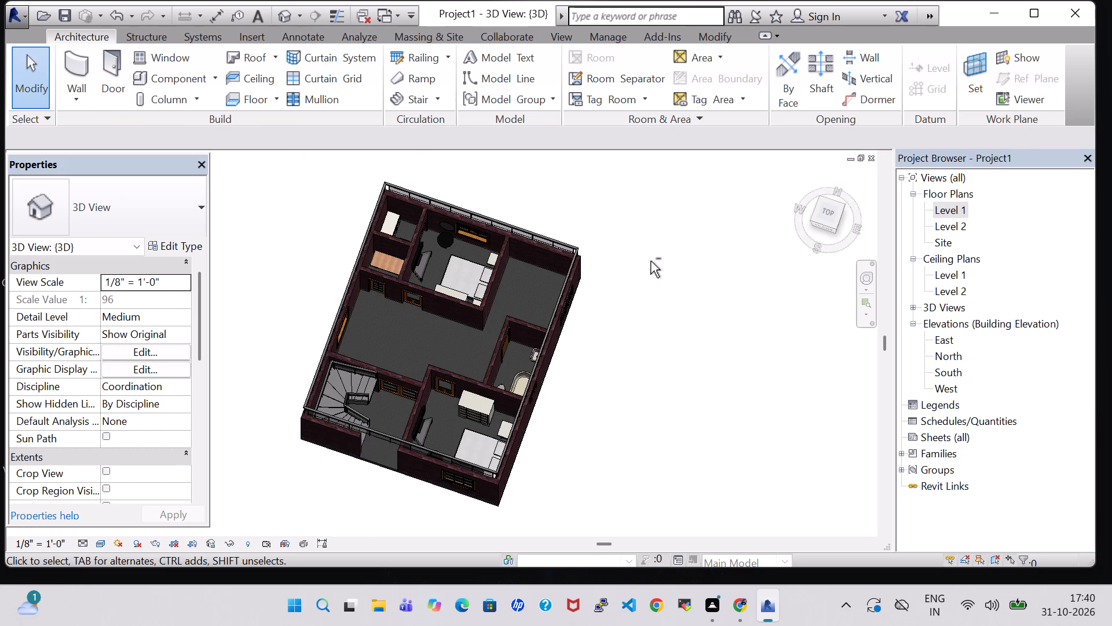
scroll(411, 242, up, 9)
shift+middle_drag(754, 379, 731, 344)
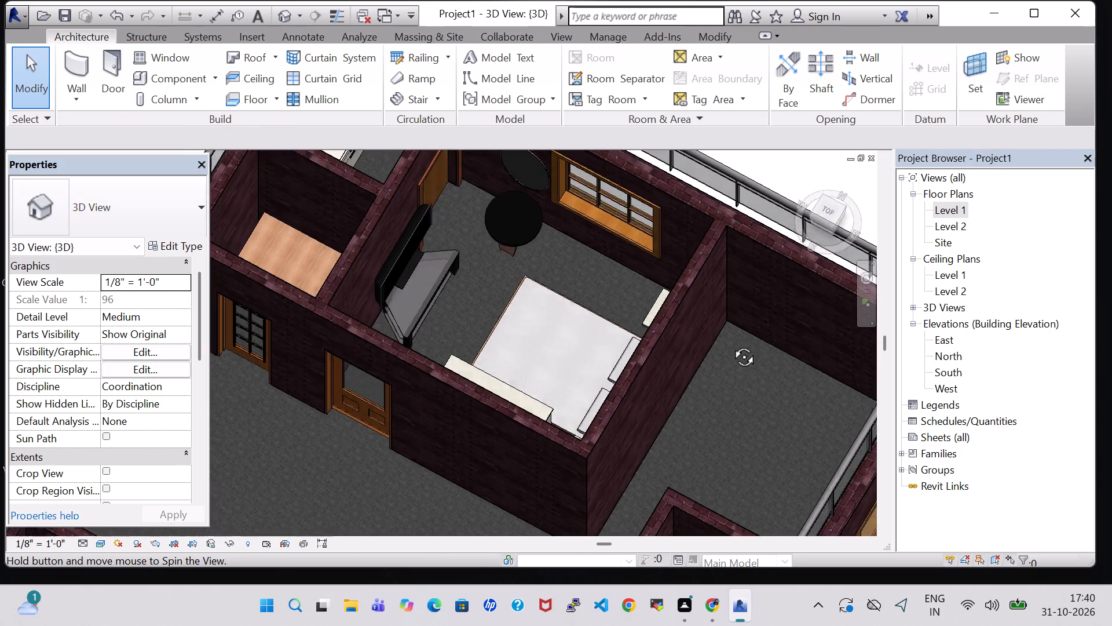
shift+middle_drag(731, 344, 811, 457)
shift+middle_click(811, 457)
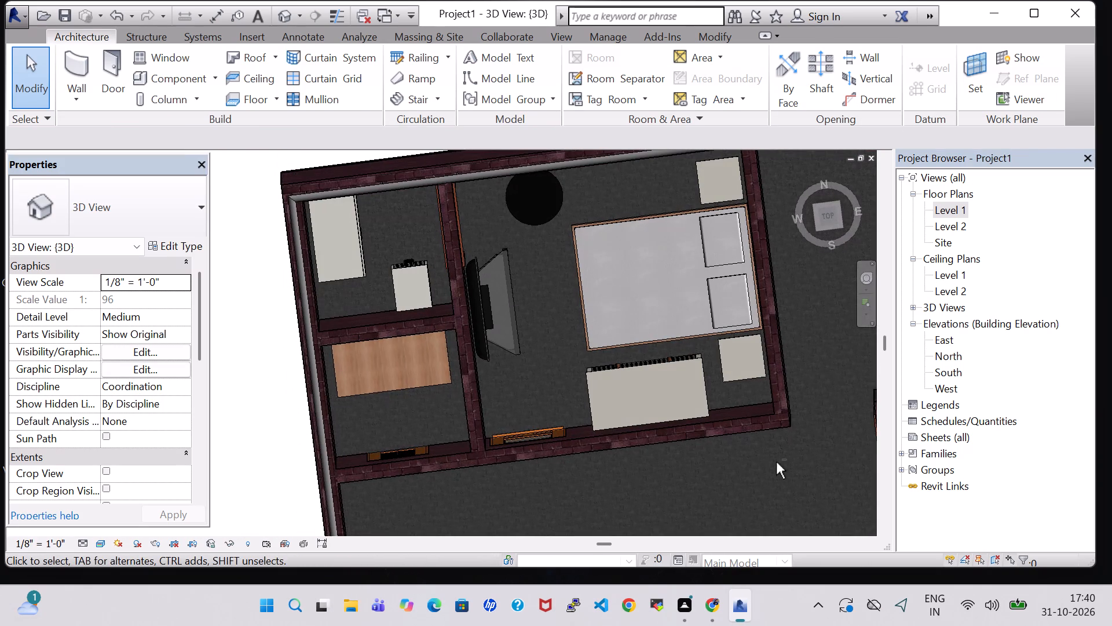
shift+middle_drag(748, 455, 741, 327)
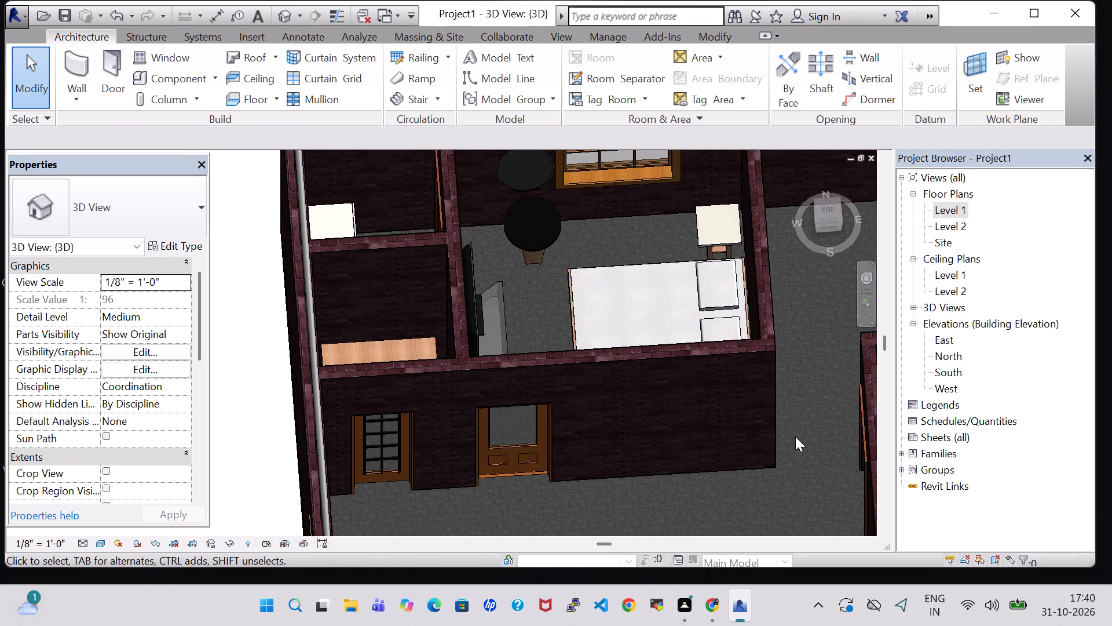
scroll(795, 435, down, 3)
middle_drag(795, 435, 768, 396)
shift+scroll(768, 396, down, 2)
middle_drag(768, 401, 759, 365)
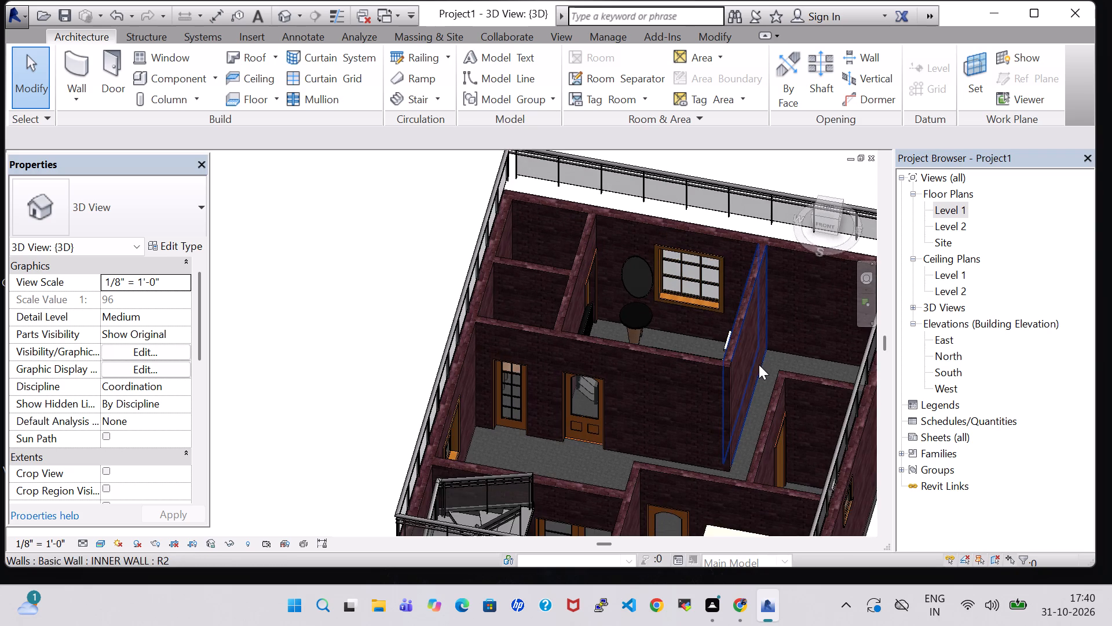
middle_drag(759, 365, 812, 389)
shift+middle_click(812, 389)
middle_drag(809, 389, 602, 368)
scroll(601, 367, down, 5)
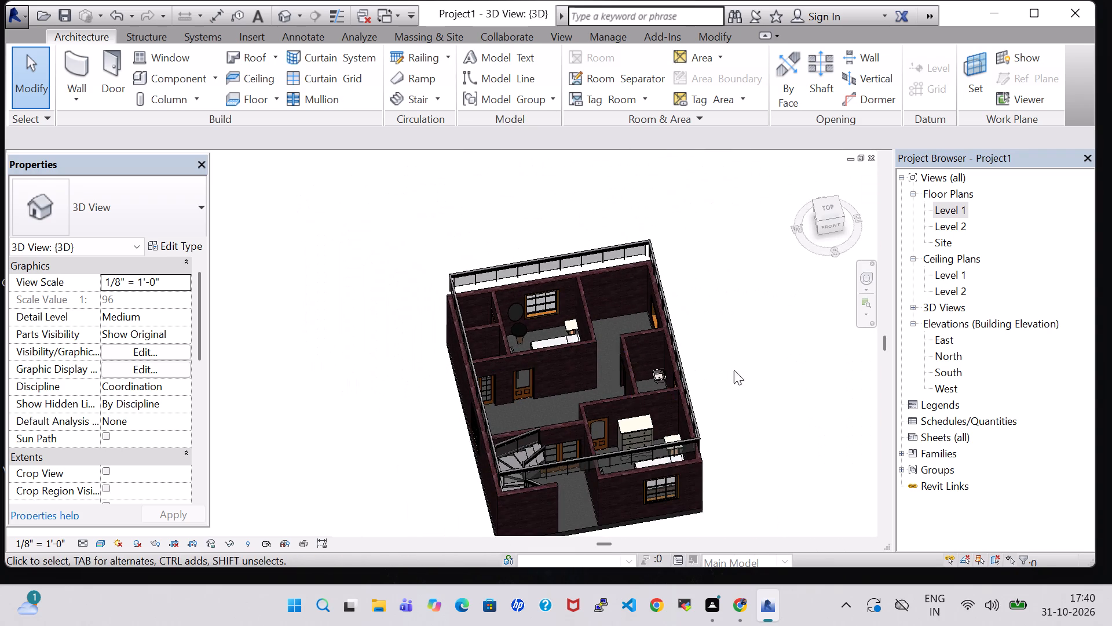
shift+middle_drag(734, 370, 709, 453)
middle_drag(709, 453, 674, 383)
shift+middle_drag(675, 329, 681, 367)
shift+middle_click(681, 367)
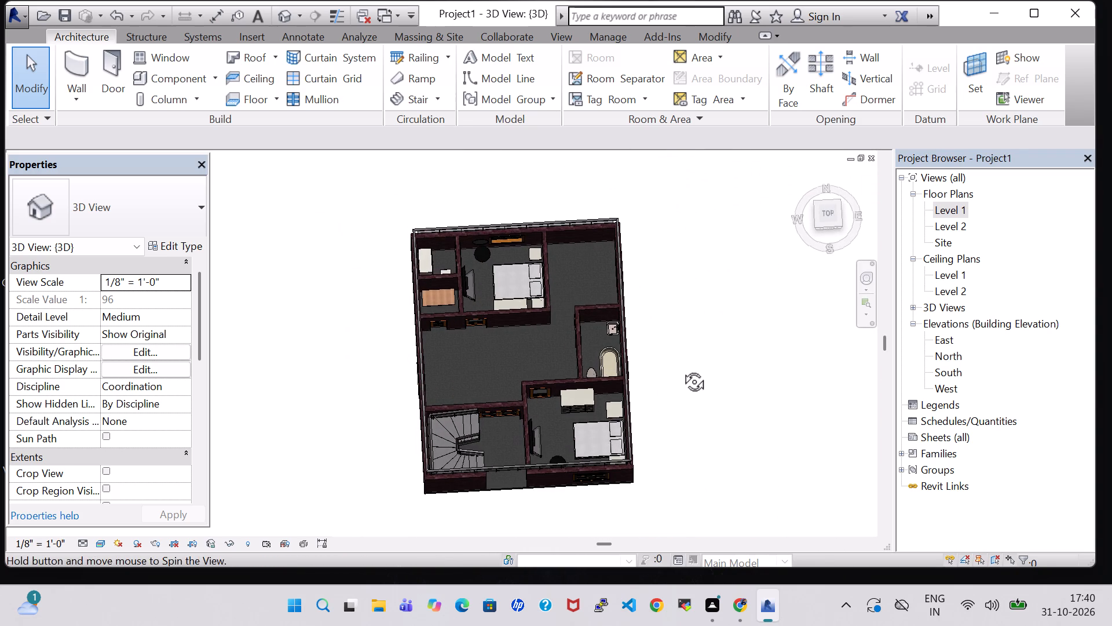
On the Level 1 floor plan, load the Kitchenette - Medium component from the Specialty Equipment > Domestic family folder.
double_click(966, 205)
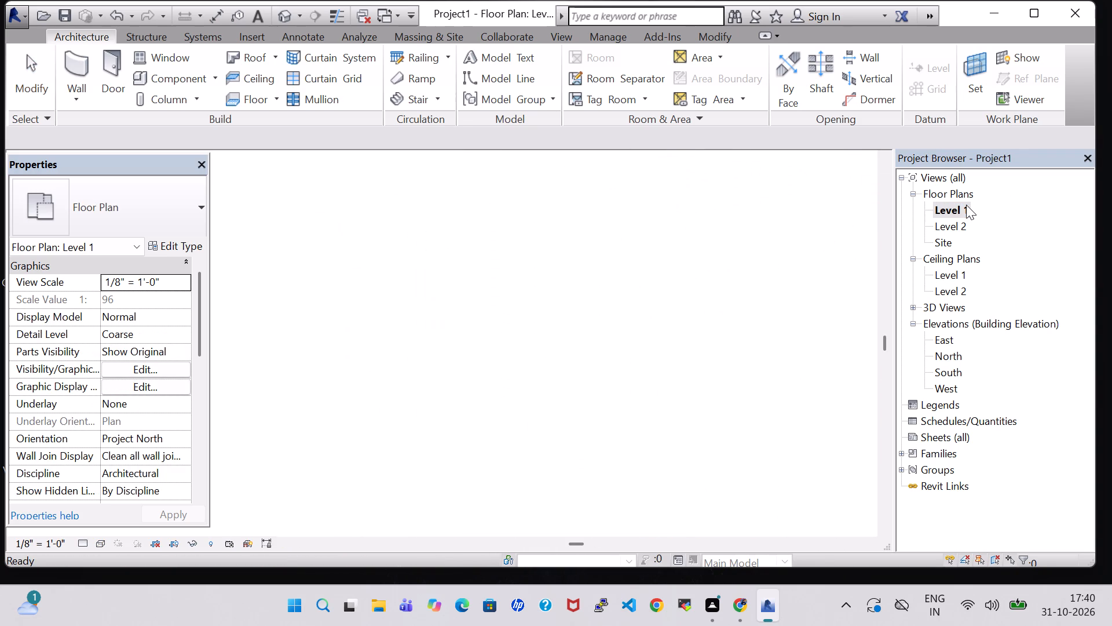
scroll(632, 272, down, 7)
middle_drag(660, 327, 517, 234)
scroll(517, 234, down, 3)
middle_drag(757, 328, 736, 276)
scroll(736, 276, down, 1)
middle_drag(736, 276, 736, 293)
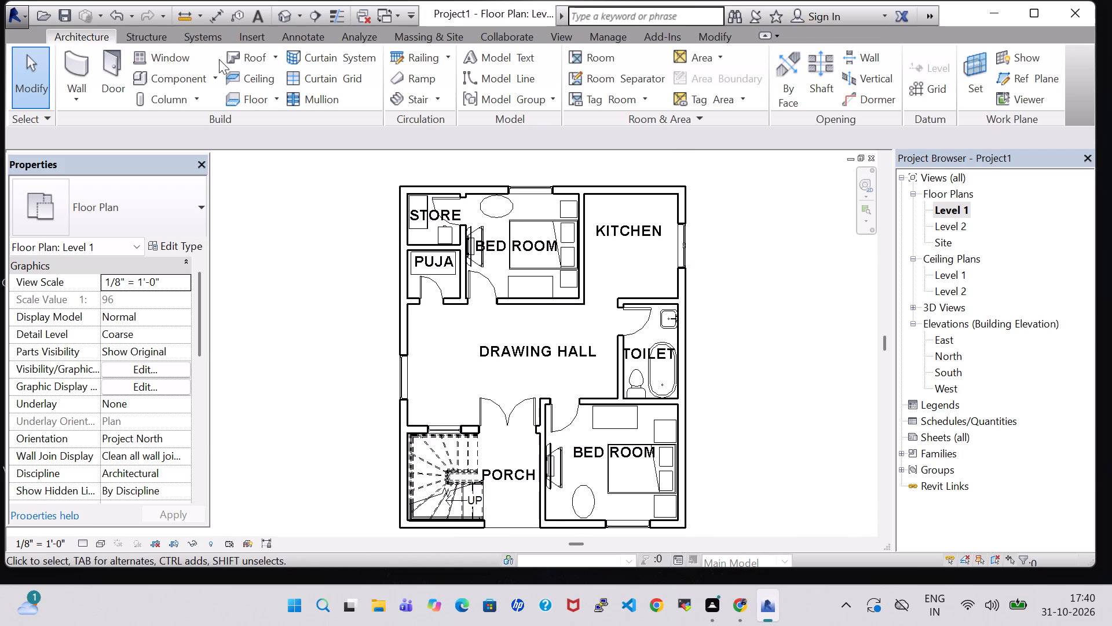
click(164, 81)
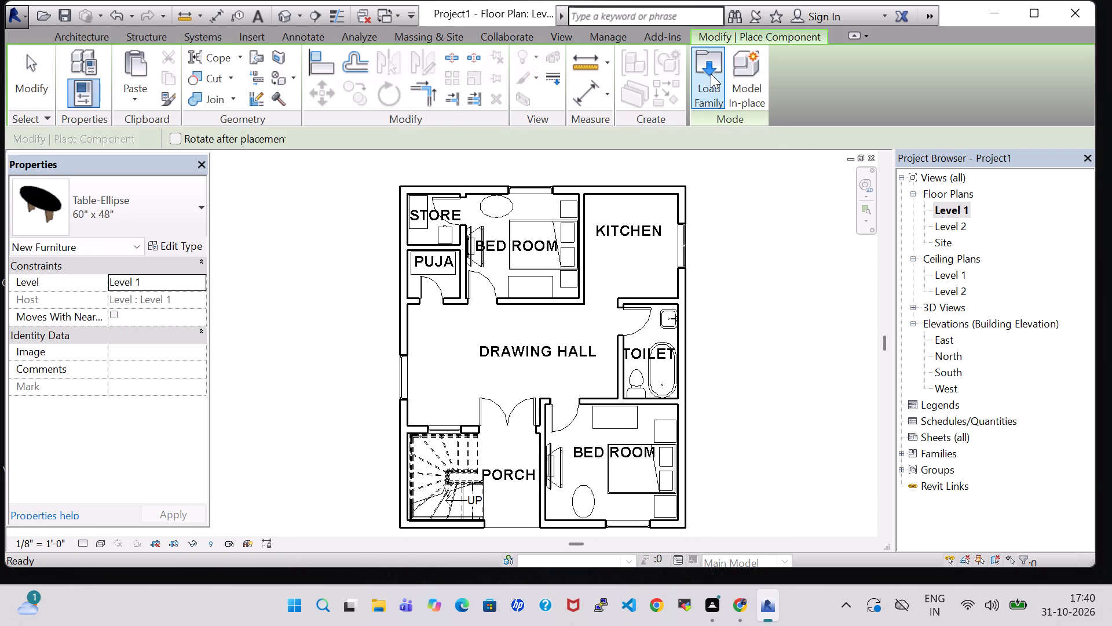
click(711, 74)
scroll(569, 265, down, 2)
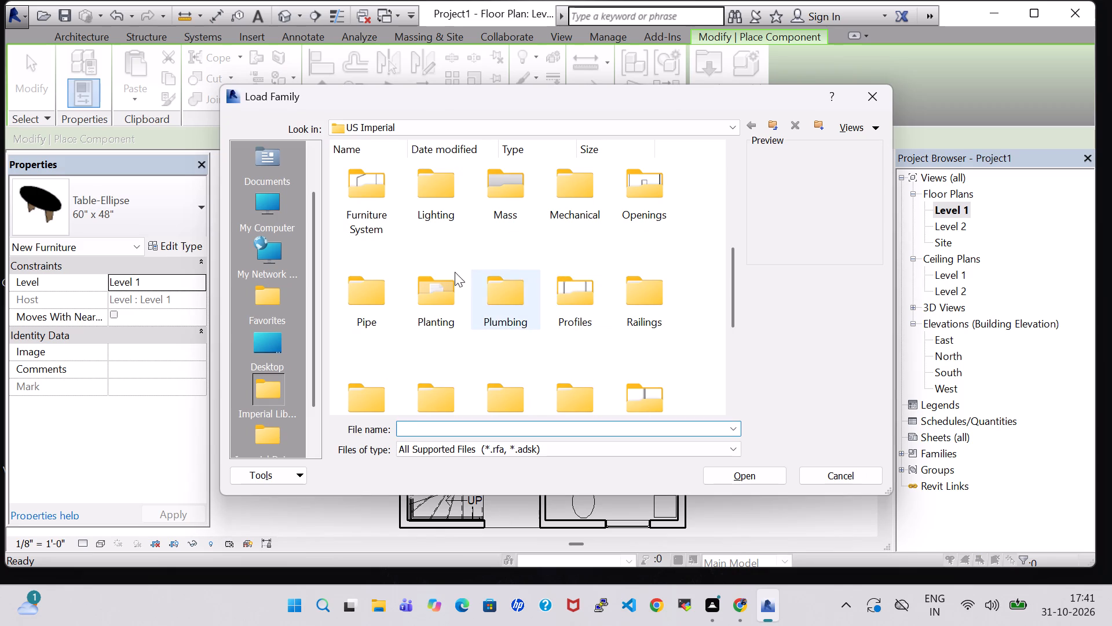
scroll(438, 279, down, 2)
double_click(449, 184)
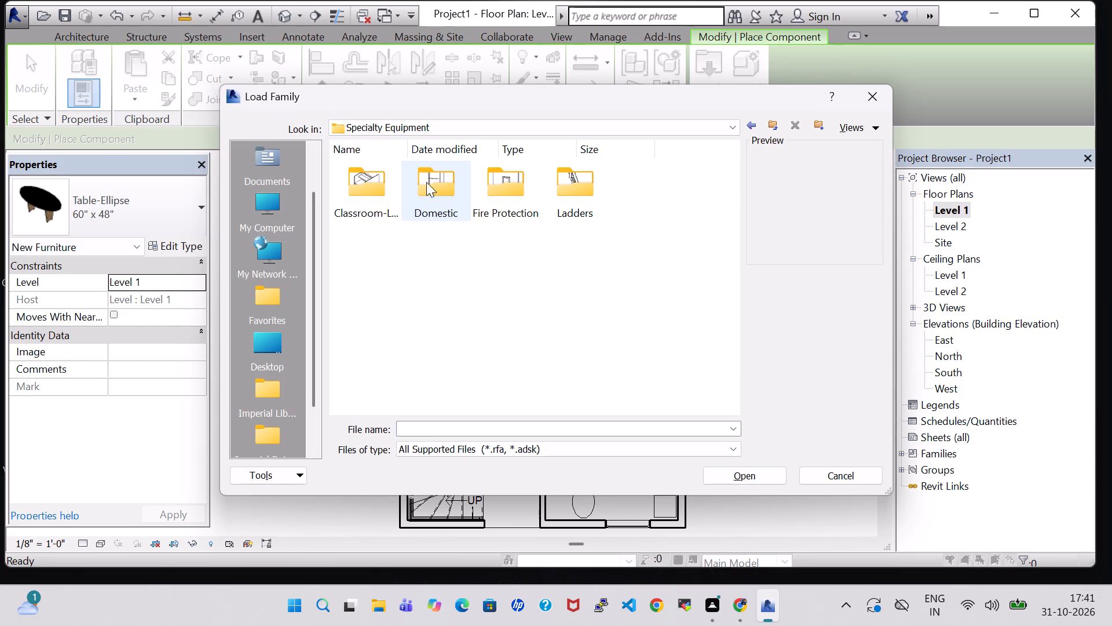
double_click(437, 184)
click(635, 184)
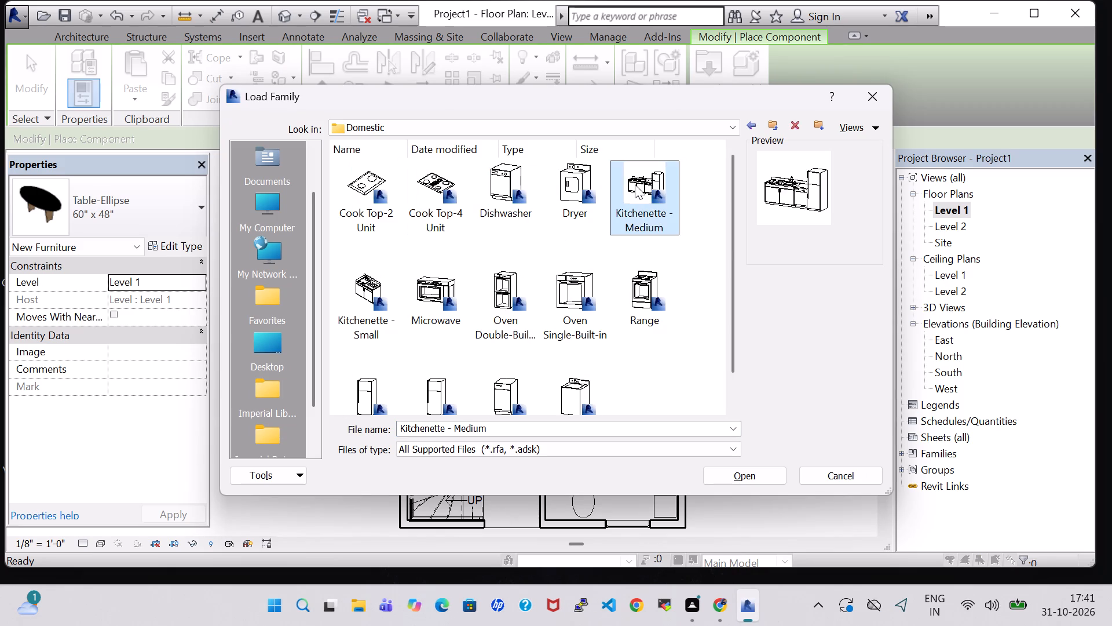
click(768, 475)
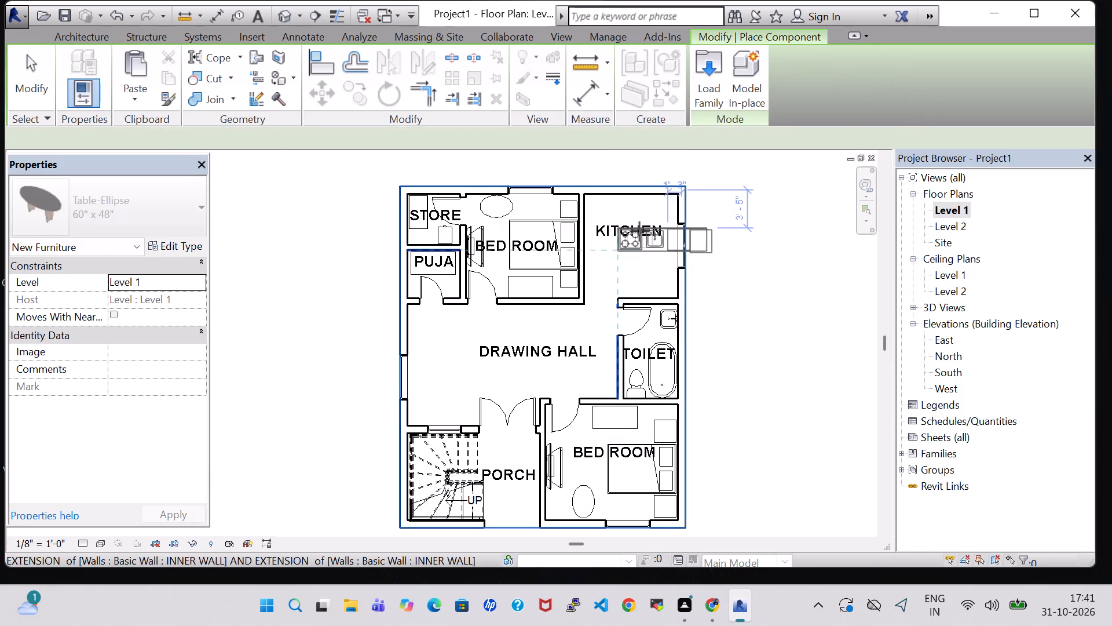
Place the kitchenette along the kitchen's window wall, rotated so the cooktop faces the upper corner and the refrigerator the toilet wall.
scroll(639, 231, up, 5)
key(space)
key(space)
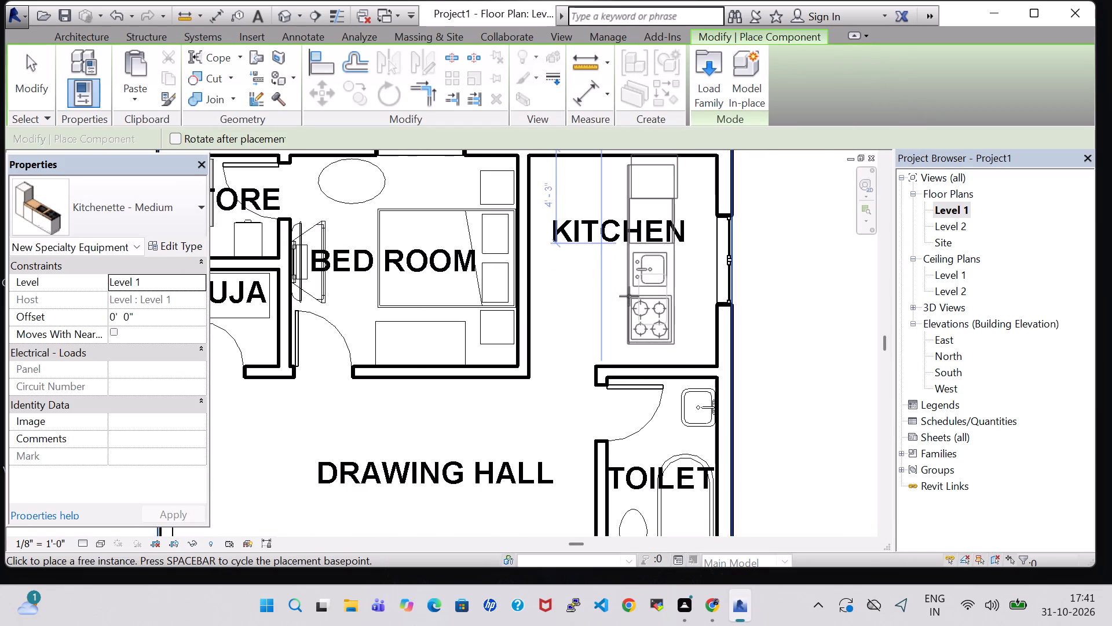
key(space)
key(space)
scroll(708, 231, up, 3)
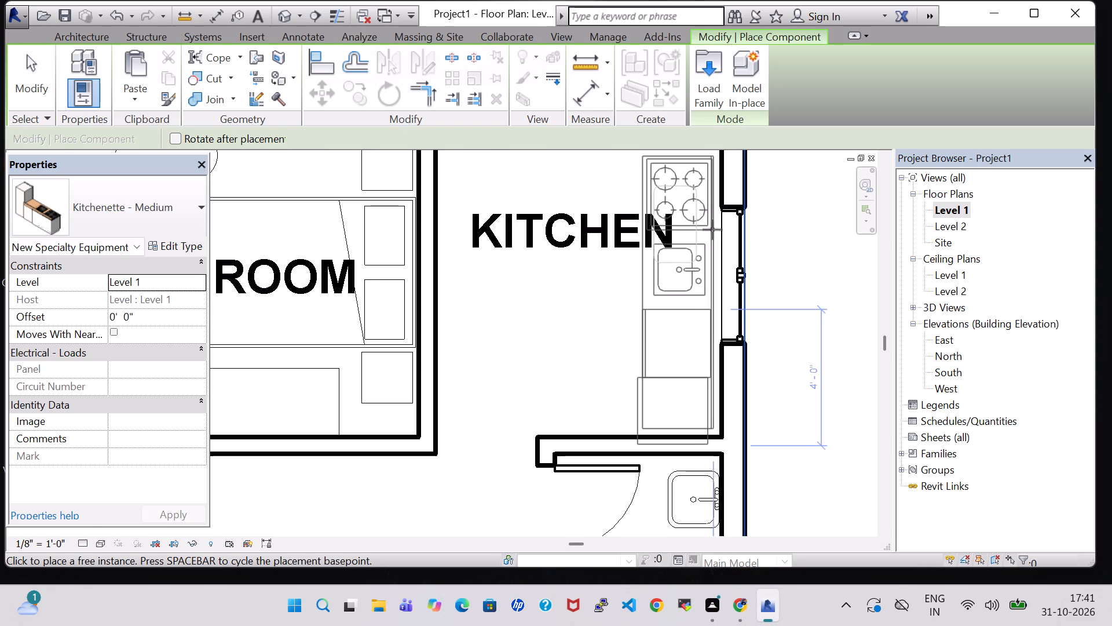
middle_drag(712, 230, 705, 233)
middle_drag(701, 247, 698, 267)
scroll(698, 267, down, 2)
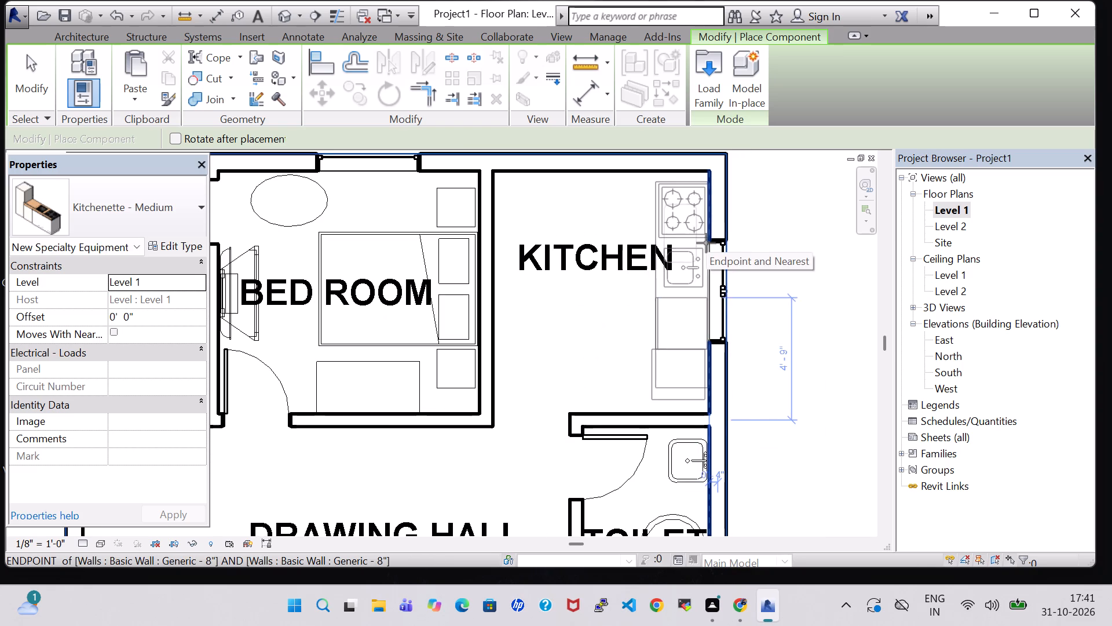
click(706, 243)
key(Escape)
key(Escape)
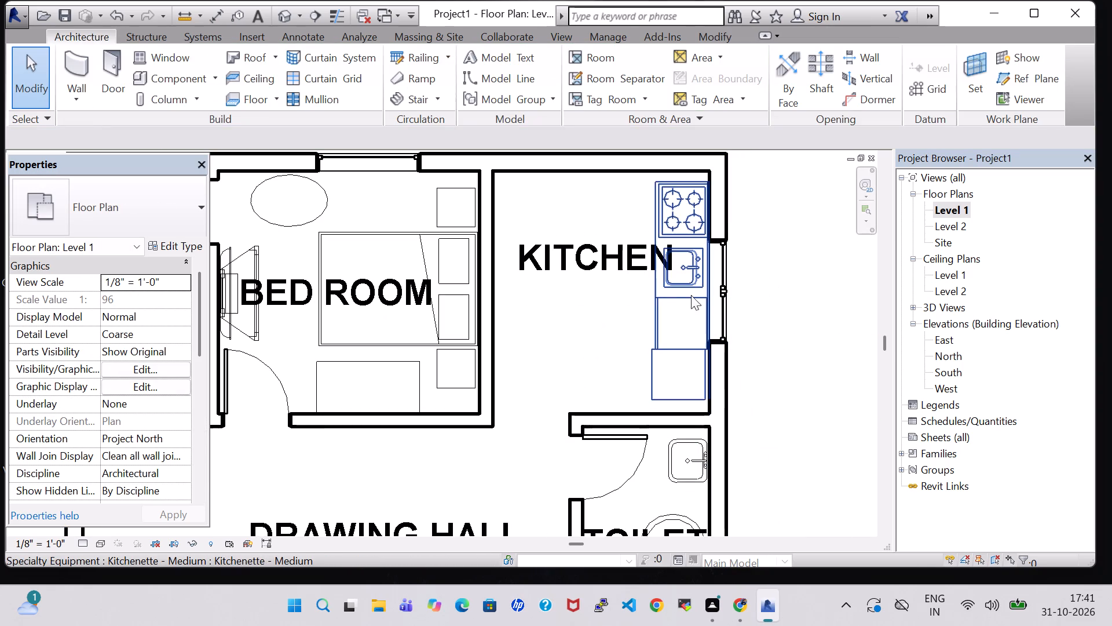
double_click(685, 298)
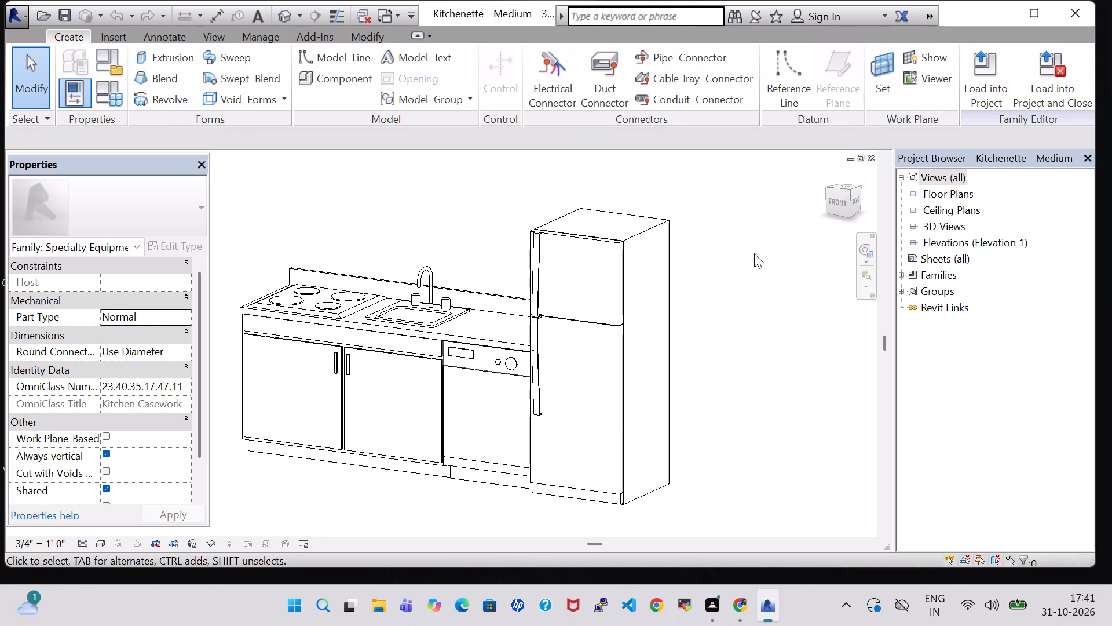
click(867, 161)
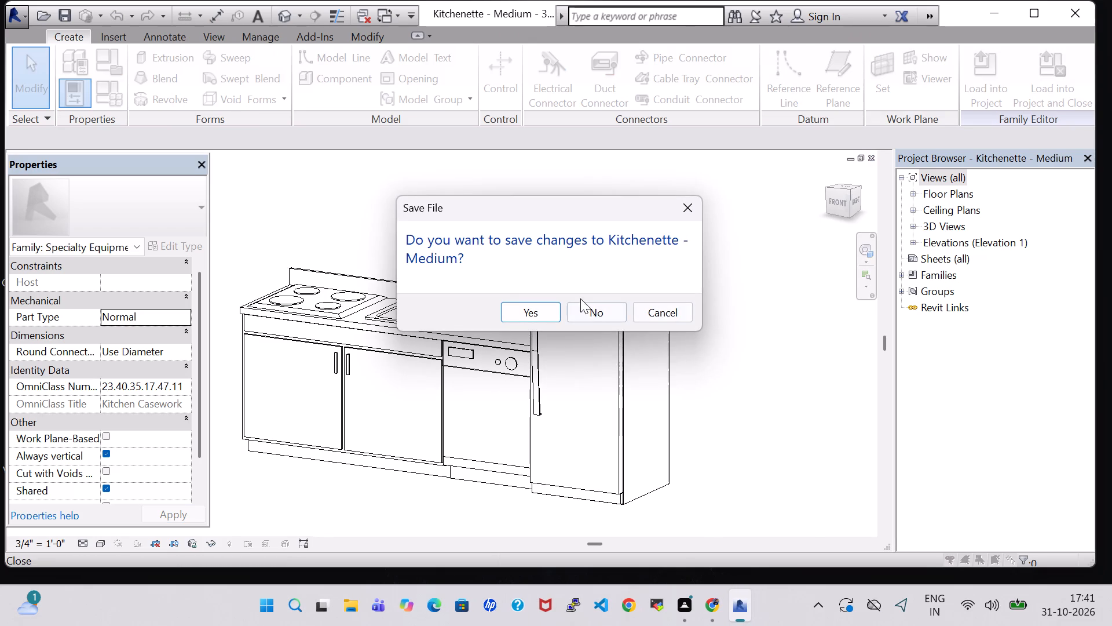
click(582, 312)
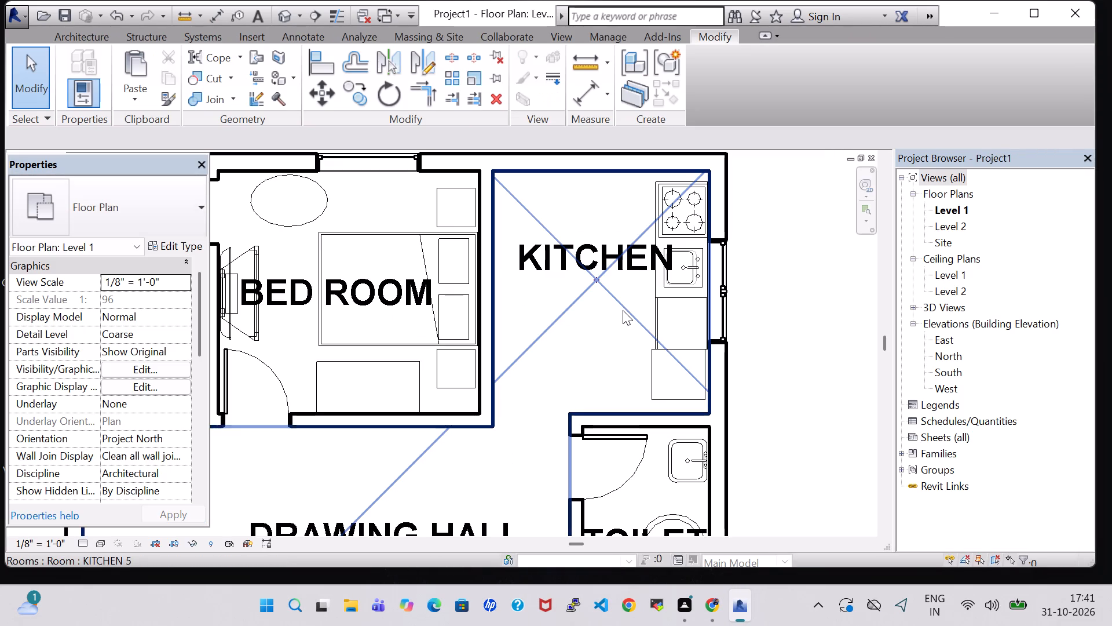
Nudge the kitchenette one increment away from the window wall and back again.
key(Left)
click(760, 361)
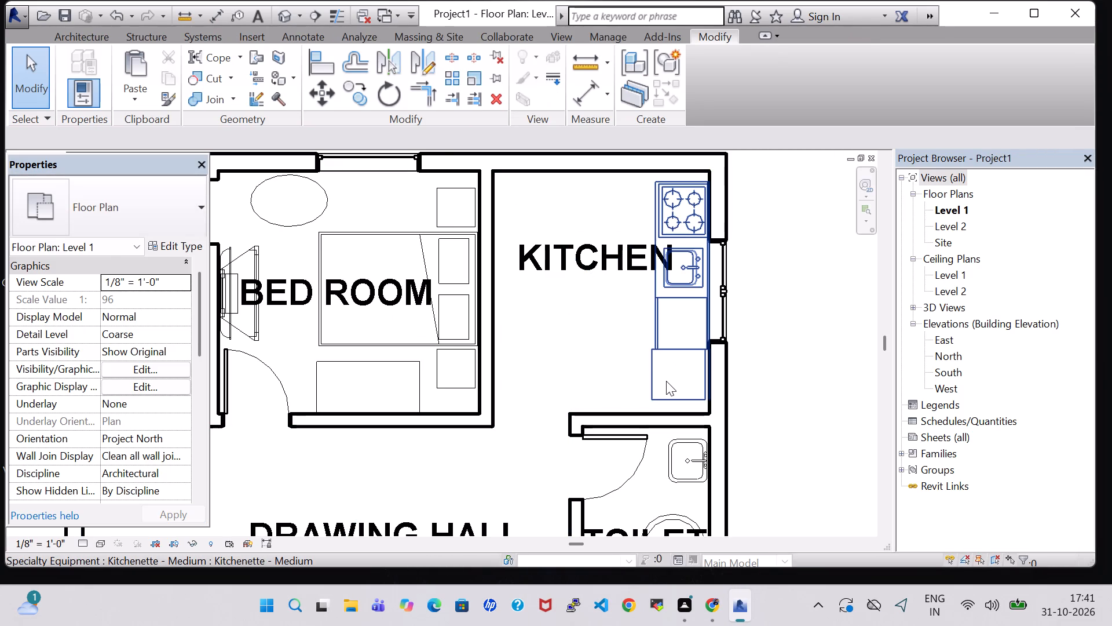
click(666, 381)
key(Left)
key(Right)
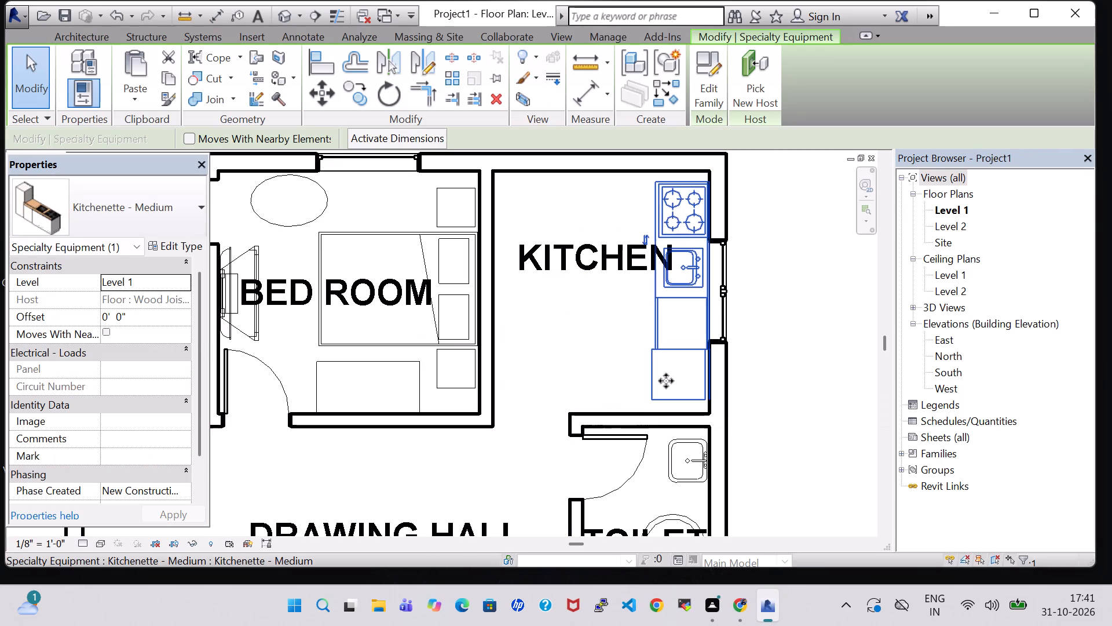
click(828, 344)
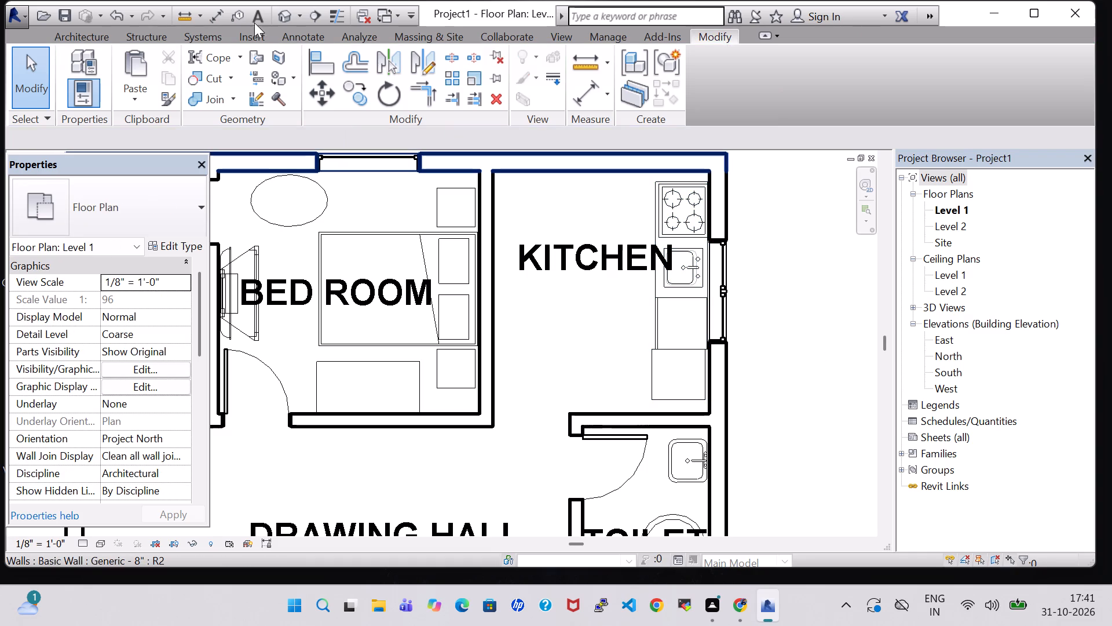
In the 3D view, raise the kitchen's casement window above the kitchenette counter to a sill height of 4' 0".
click(281, 8)
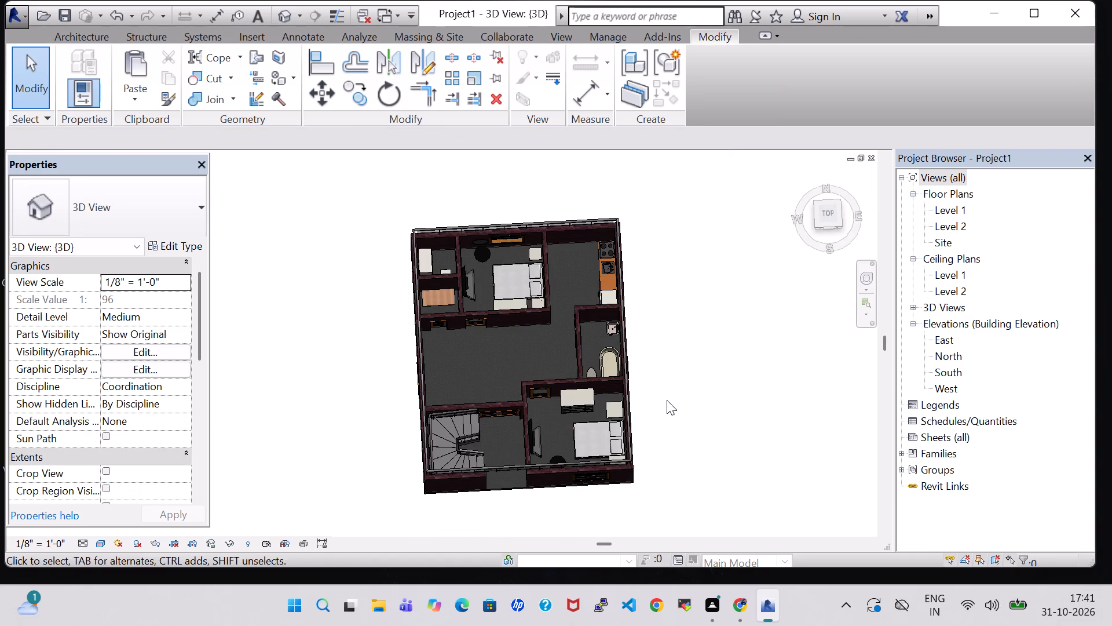
shift+middle_drag(672, 407, 791, 227)
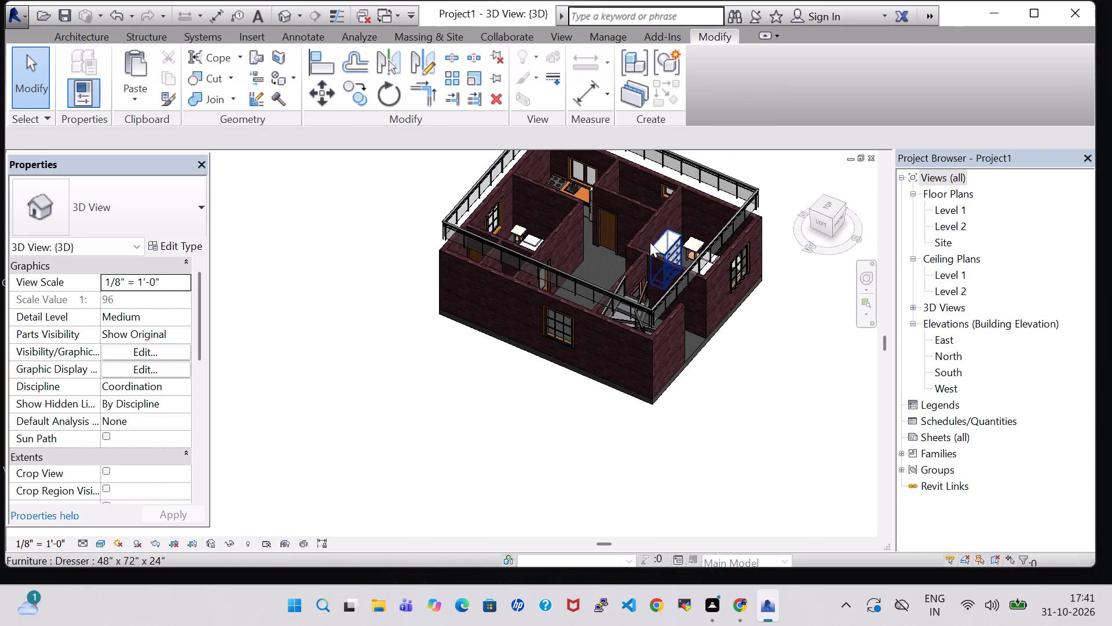
middle_drag(605, 250, 600, 362)
scroll(589, 339, up, 11)
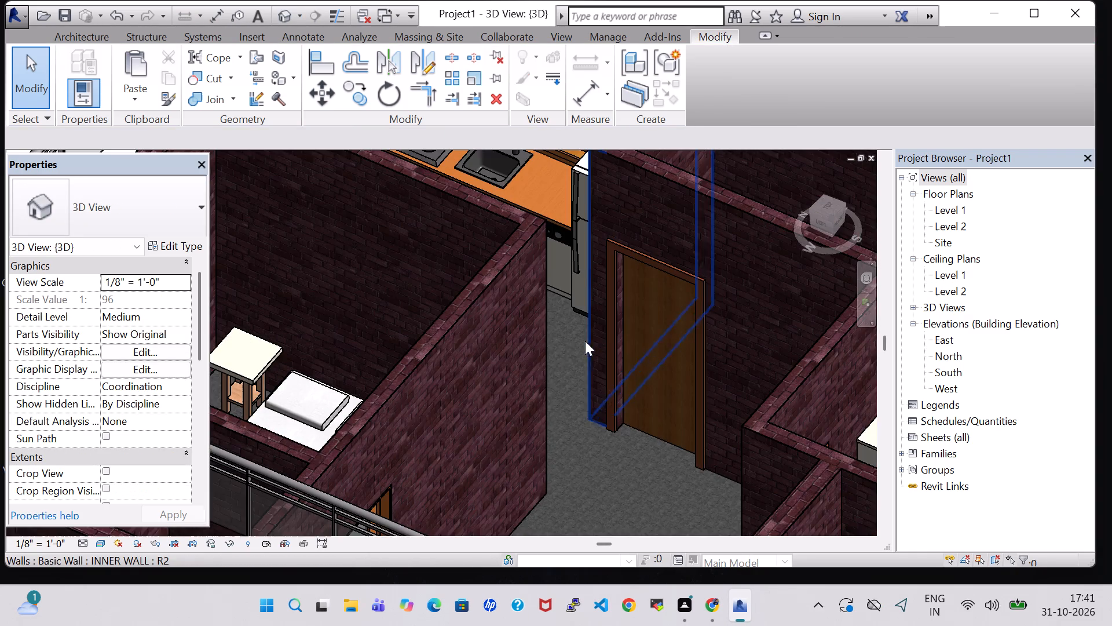
middle_drag(561, 351, 633, 625)
click(631, 352)
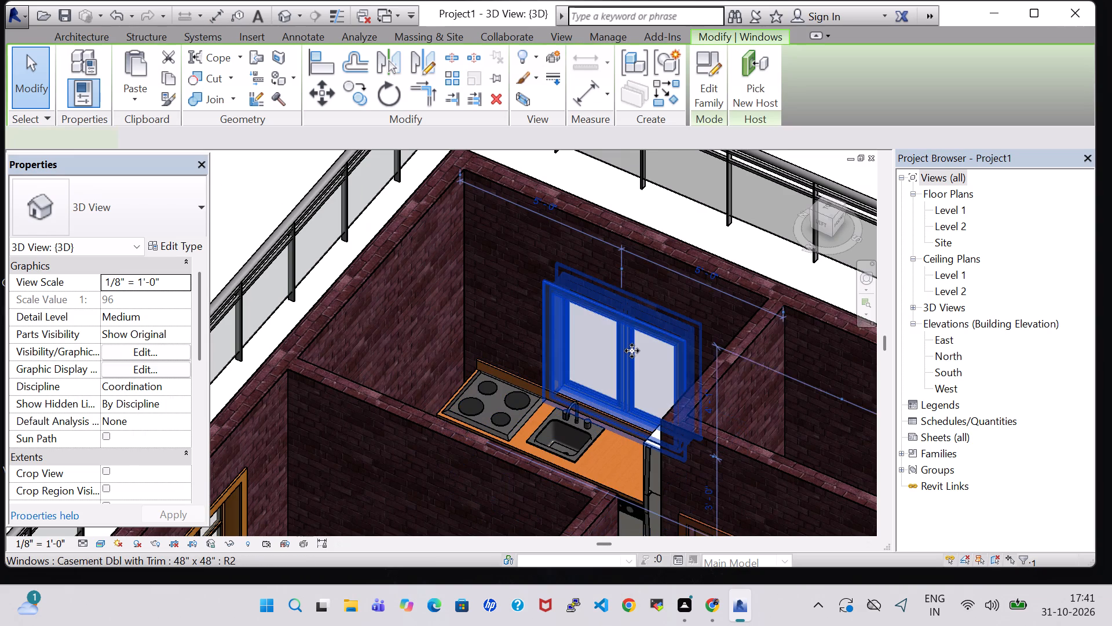
key(Left)
key(Left)
key(Left)
key(Left)
key(Up)
key(Up)
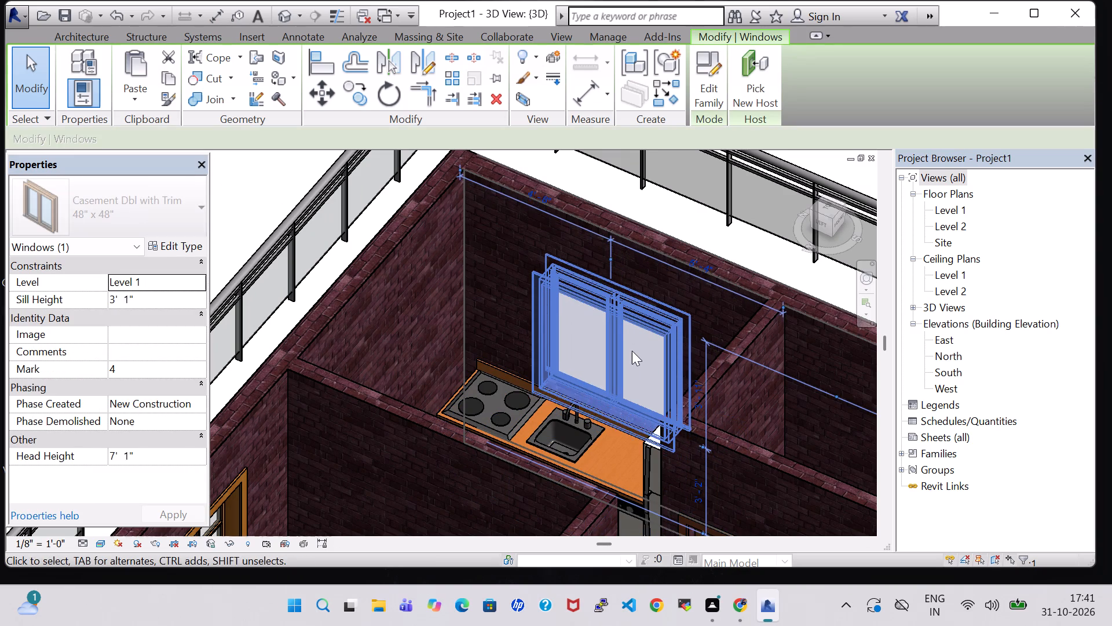
key(Up)
key(Up)
key(Up)
key(Up)
key(Up)
key(Up)
key(Up)
key(Up)
key(Up)
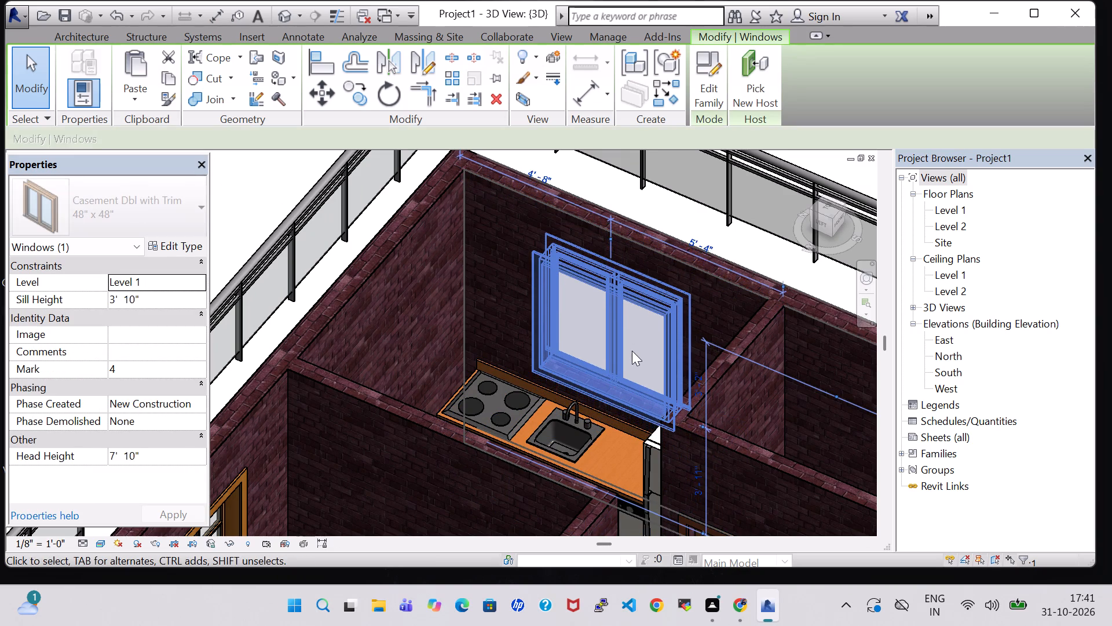
key(Up)
Shift the kitchen window along its wall toward the cooktop corner, to 3' 11" from that corner.
key(Left)
key(Left)
key(Left)
key(Left)
key(Left)
key(Left)
key(Left)
key(Left)
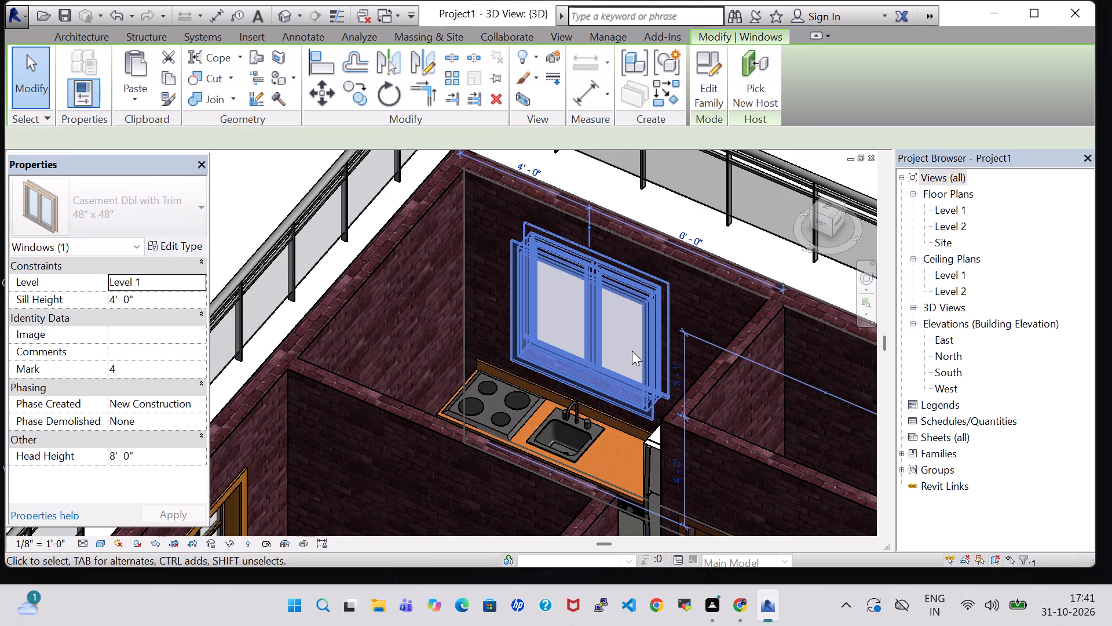
key(Left)
click(672, 207)
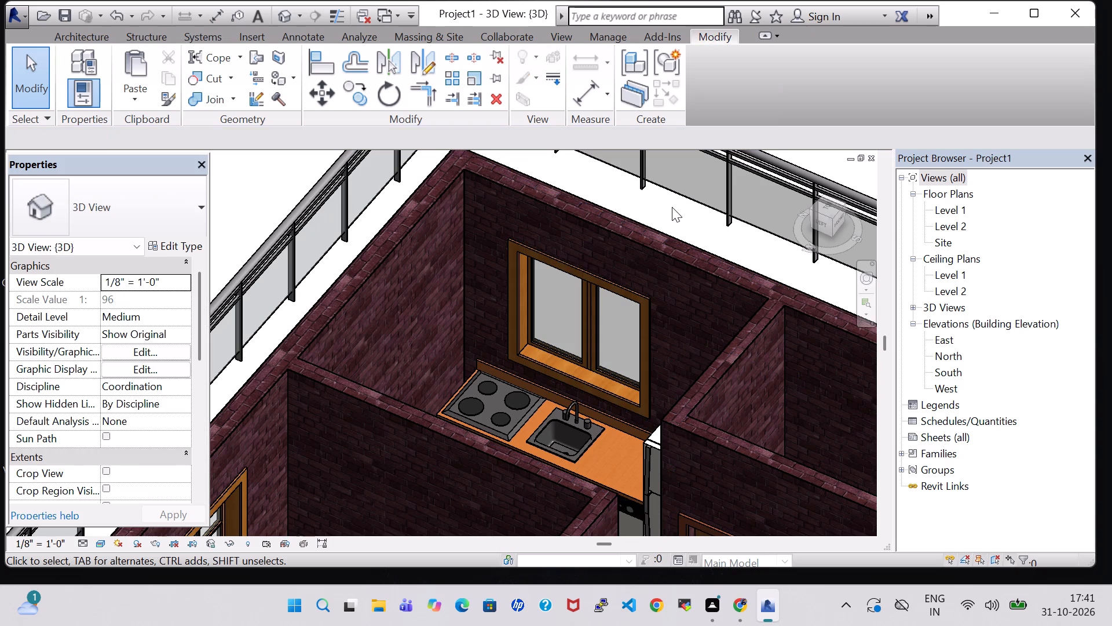
Raise the kitchen window slightly more, to a sill height of 4' 2".
click(599, 286)
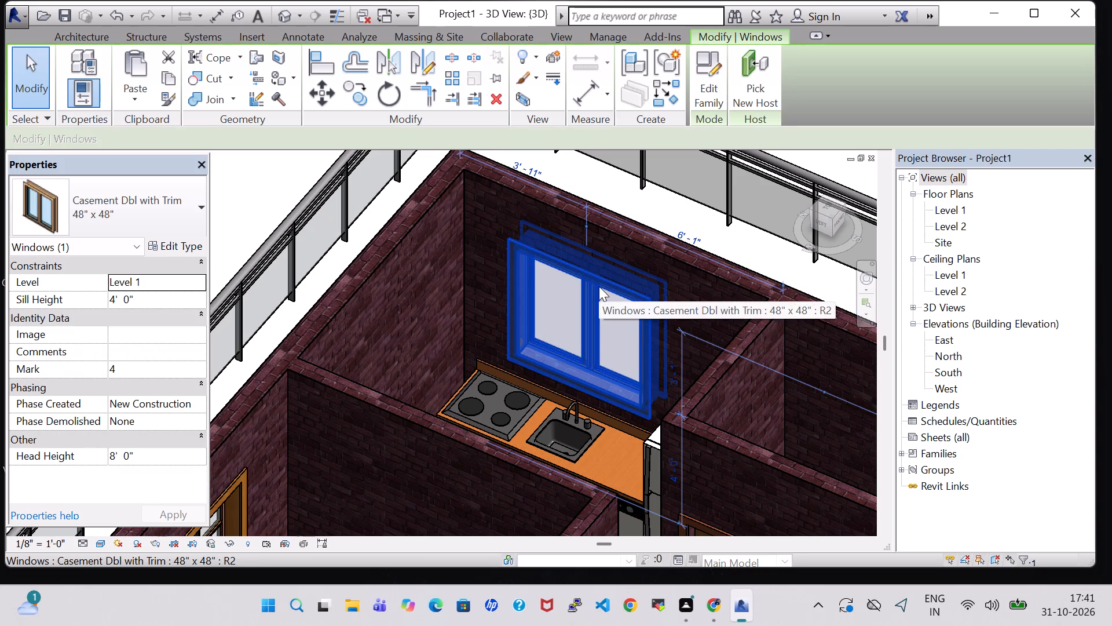
key(Up)
key(Up)
scroll(597, 293, down, 3)
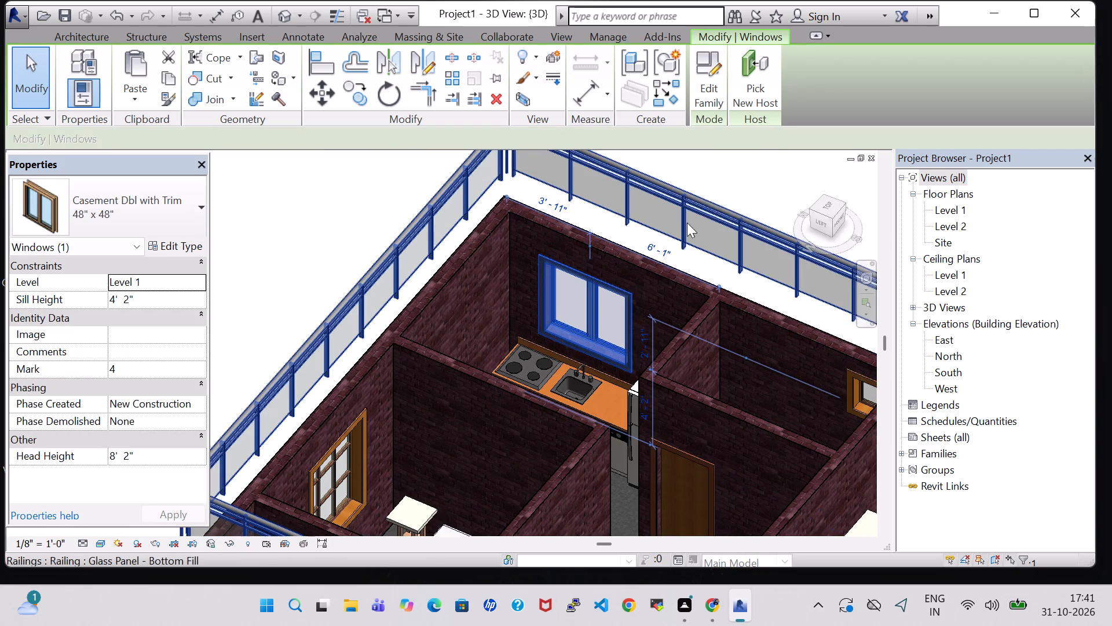
click(730, 176)
Examine the kitchen window, the kitchenette and the rest of the furnished house from several angles.
scroll(730, 176, down, 1)
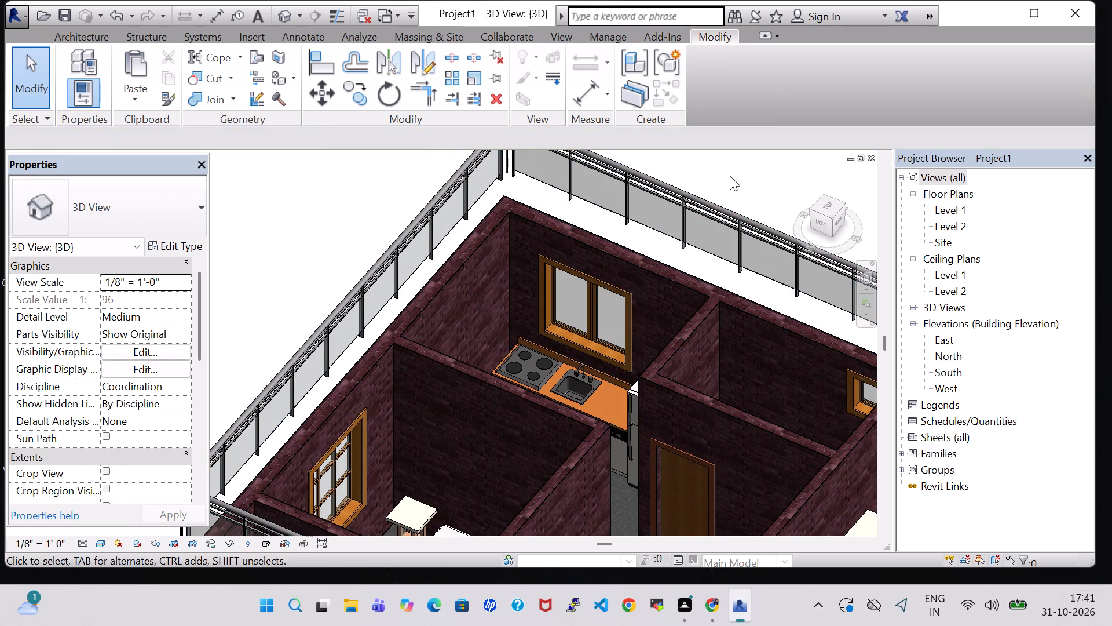
shift+middle_drag(730, 176, 627, 260)
middle_drag(641, 288, 587, 173)
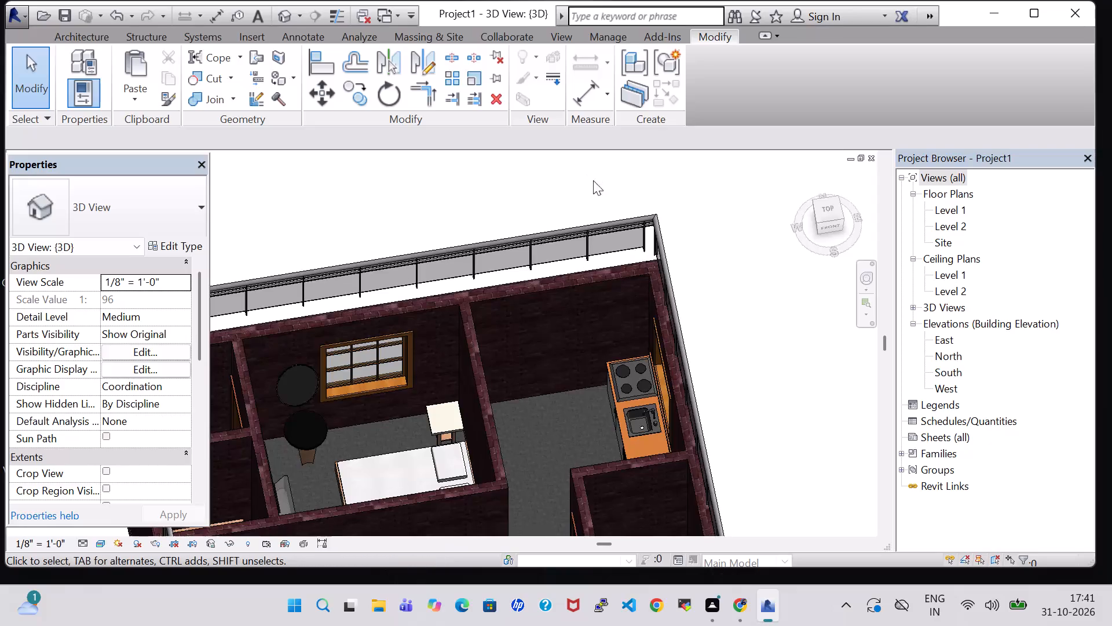
scroll(733, 371, down, 3)
shift+middle_drag(788, 488, 668, 443)
middle_drag(674, 477, 685, 302)
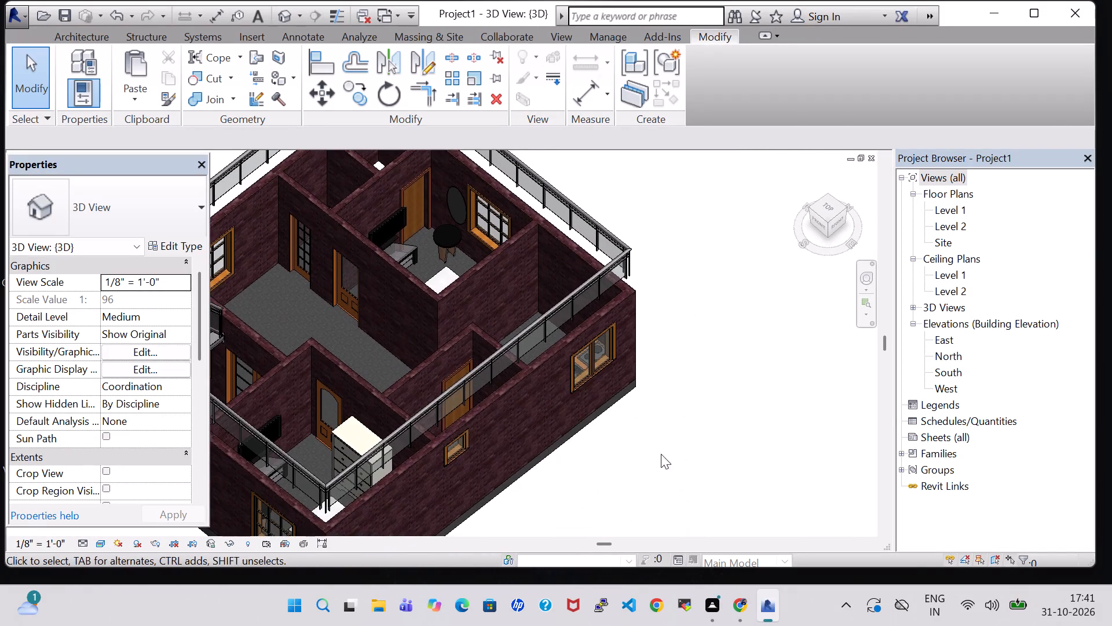
middle_drag(661, 454, 776, 410)
shift+middle_drag(781, 315, 793, 361)
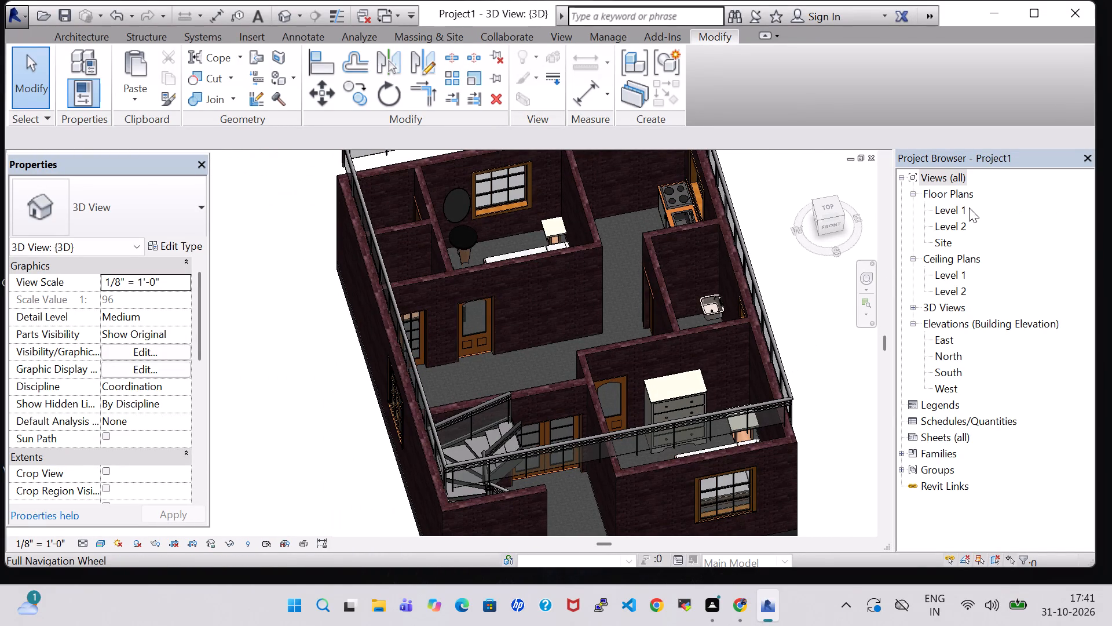
On the Level 1 floor plan, load the Counter Top w Sink component from the Casework > Counter Tops family folder, without placing it.
double_click(945, 208)
scroll(680, 332, down, 2)
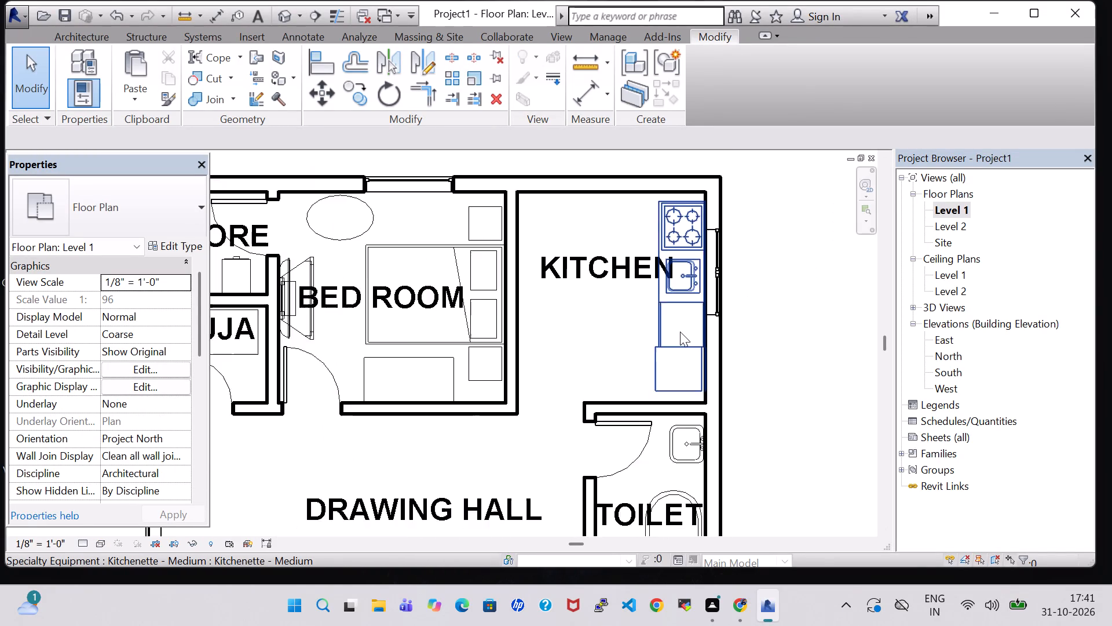
click(89, 42)
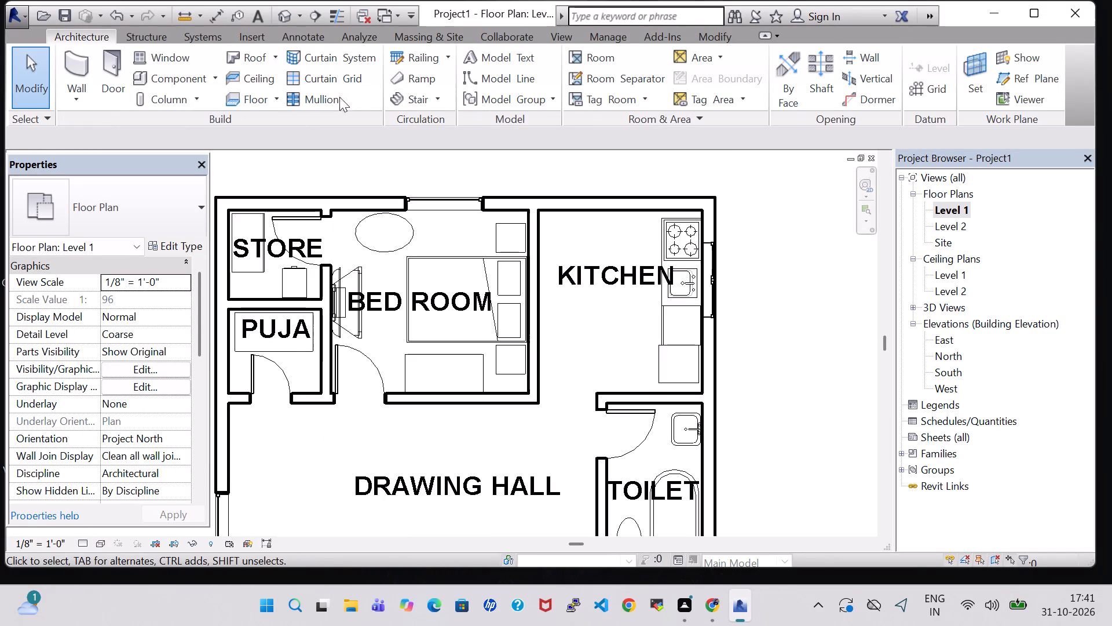
click(184, 77)
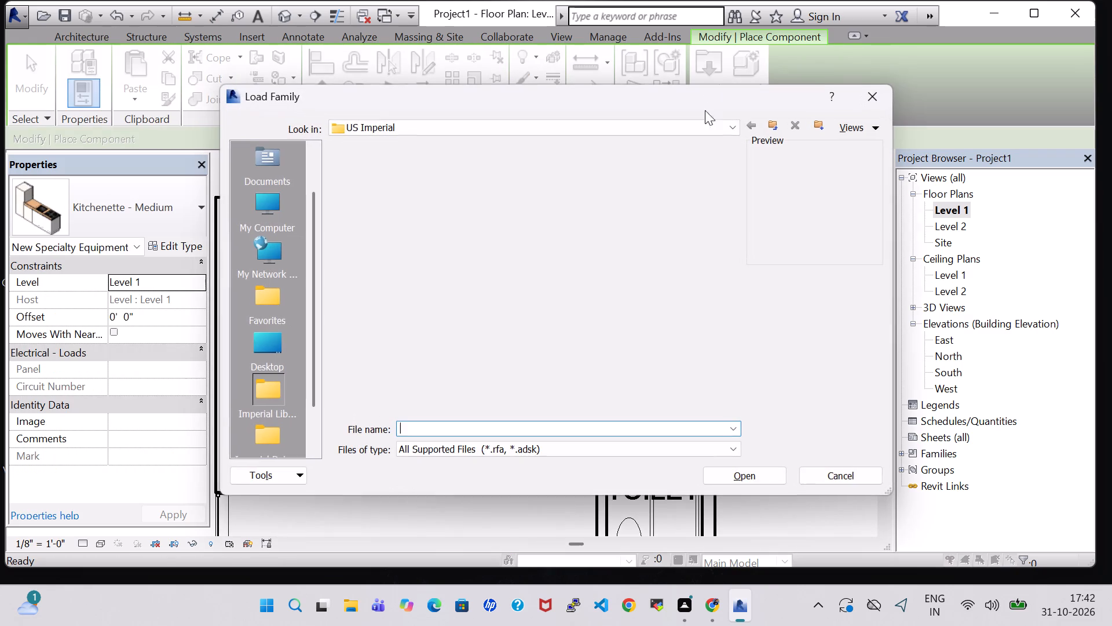
scroll(601, 223, down, 1)
scroll(558, 236, up, 1)
double_click(569, 203)
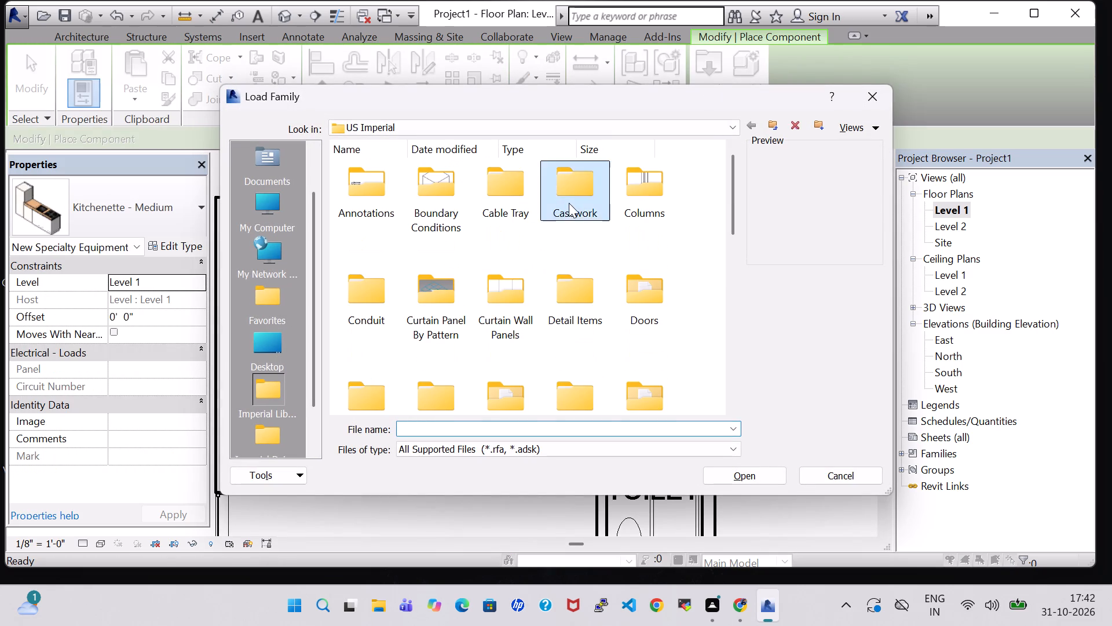
double_click(426, 199)
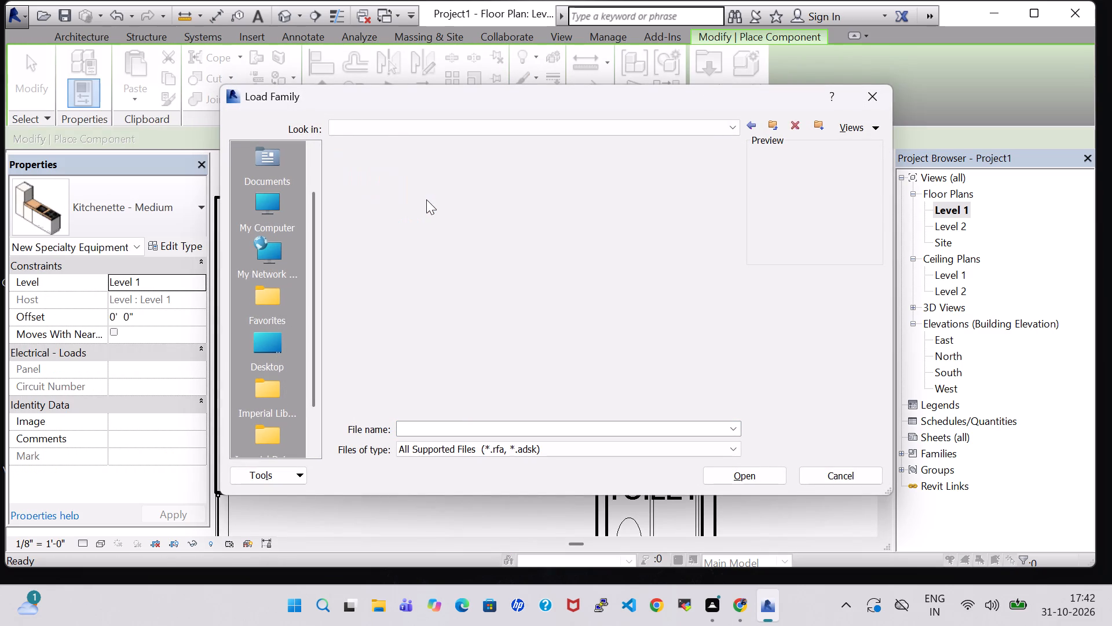
scroll(436, 247, up, 2)
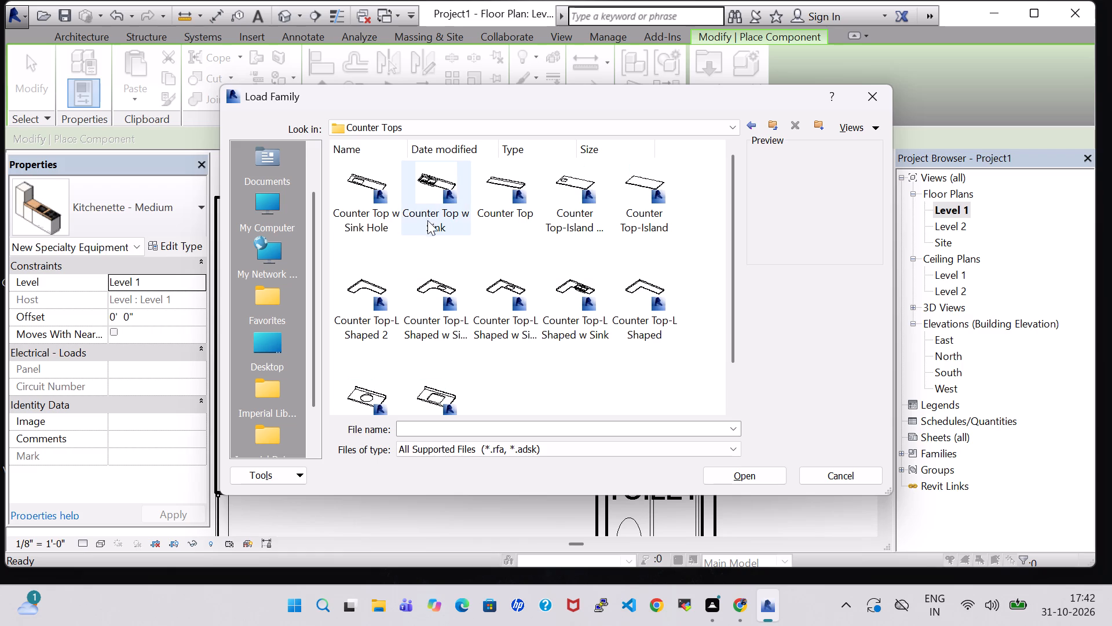
click(425, 192)
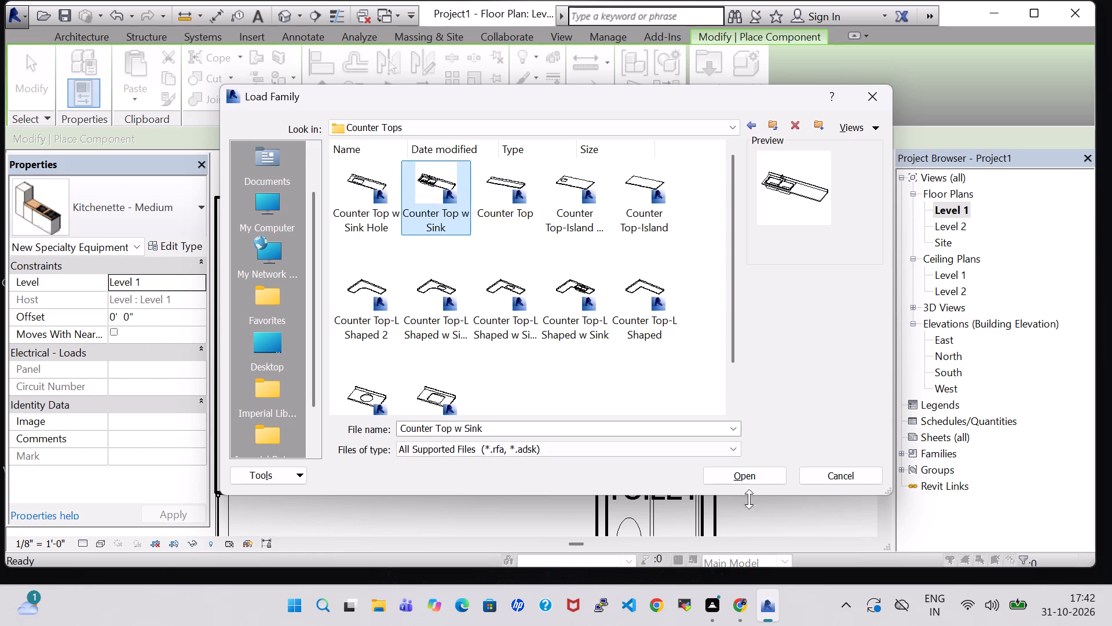
click(742, 472)
scroll(555, 255, up, 5)
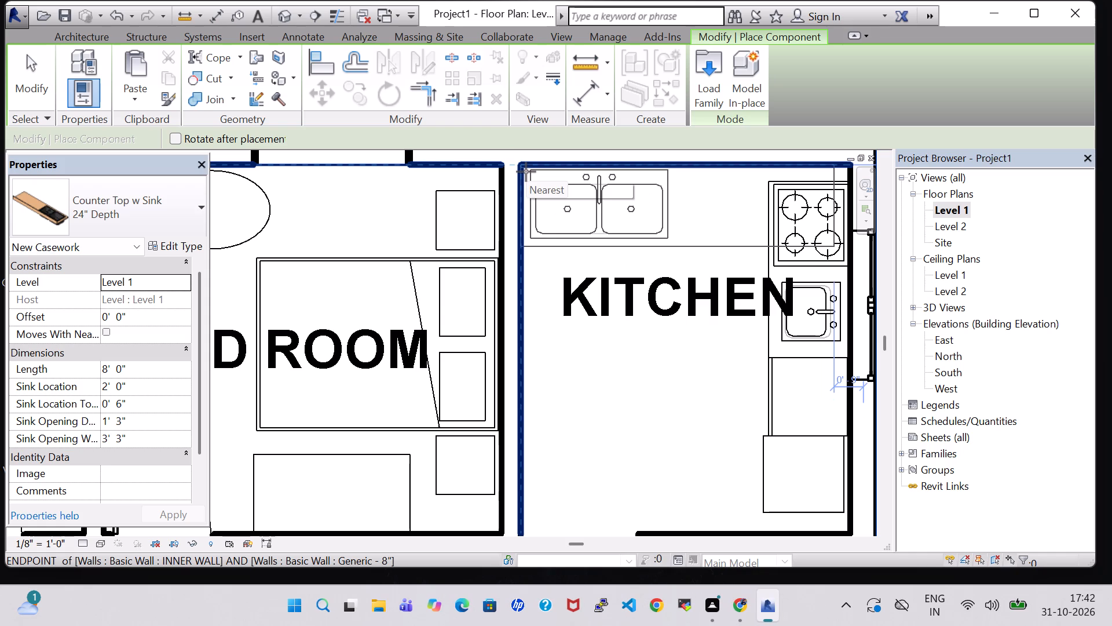
key(Escape)
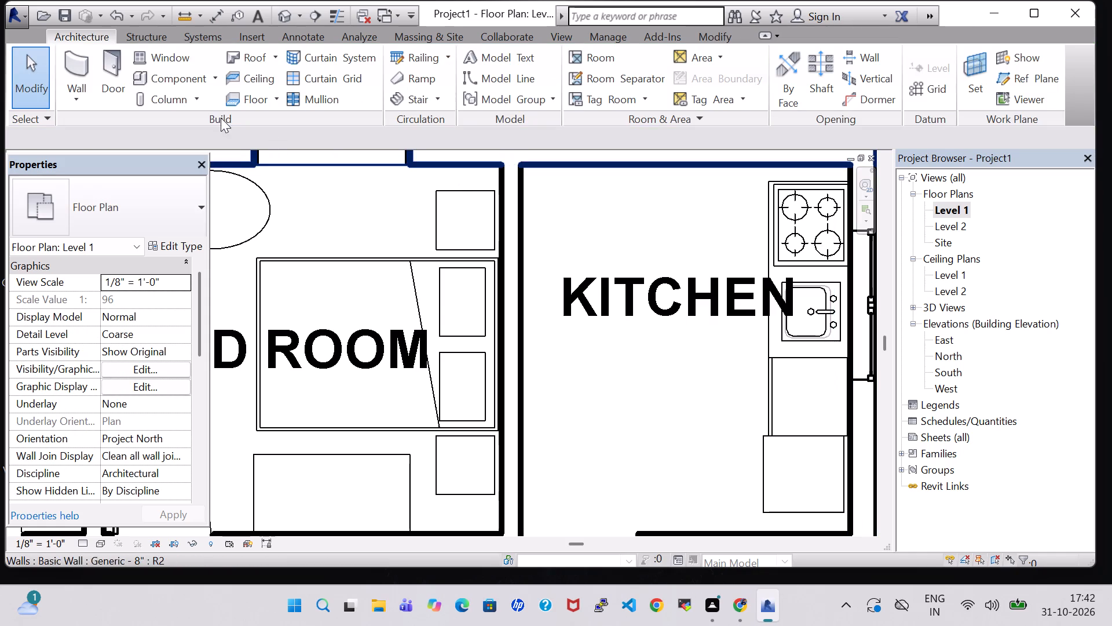
Load the Counter Top w Sink Hole family from Casework > Counter Tops, overwriting the existing version and its parameter values.
click(193, 78)
click(697, 67)
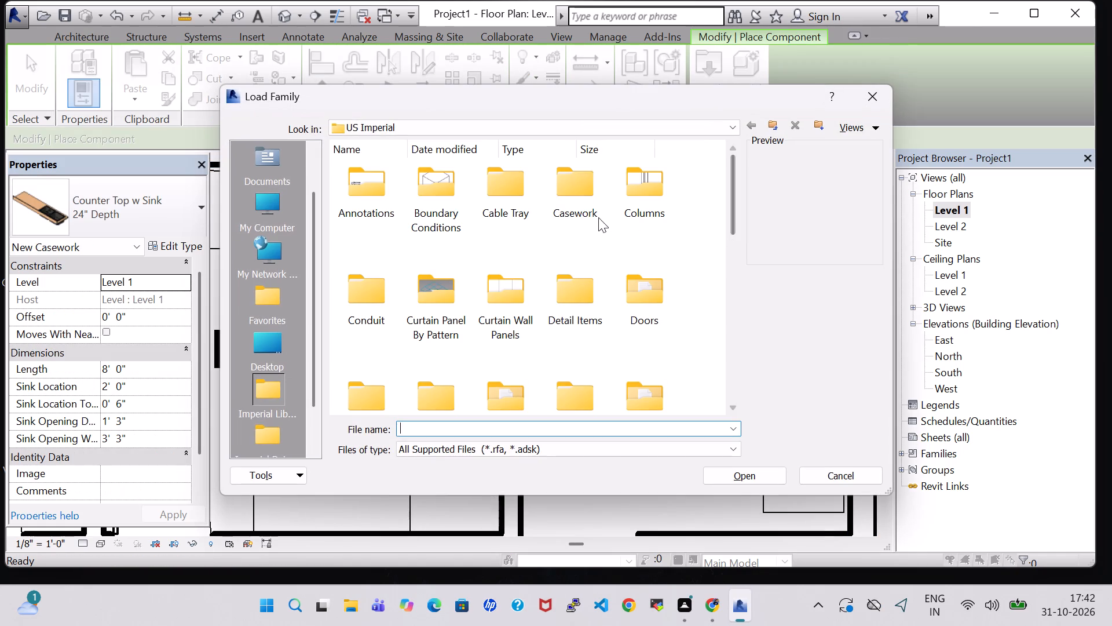
double_click(594, 209)
double_click(455, 185)
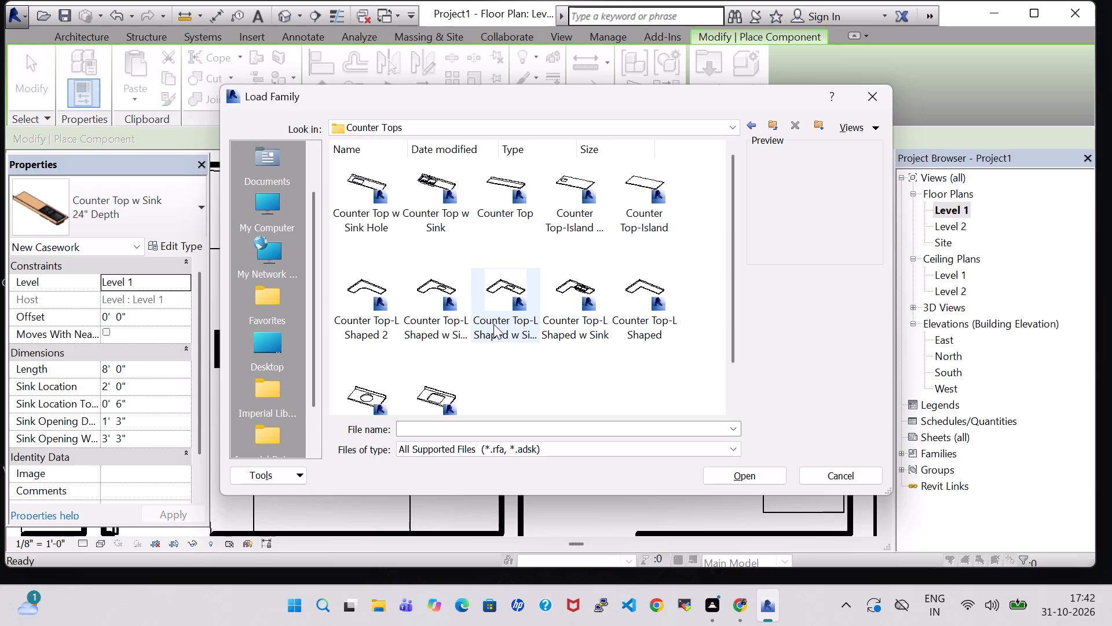
click(580, 288)
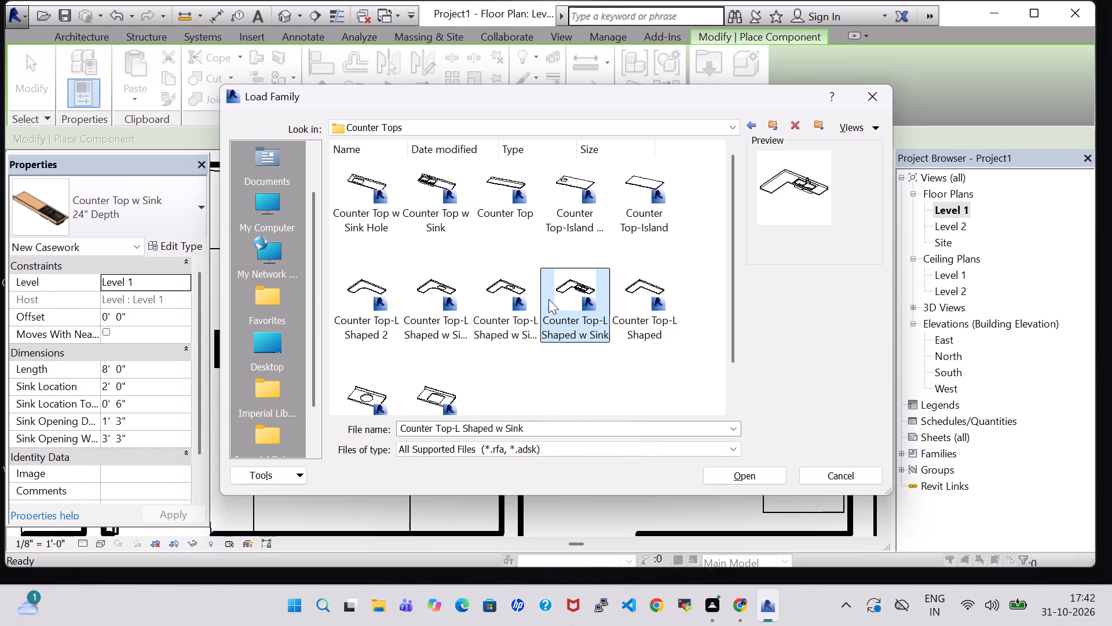
click(572, 187)
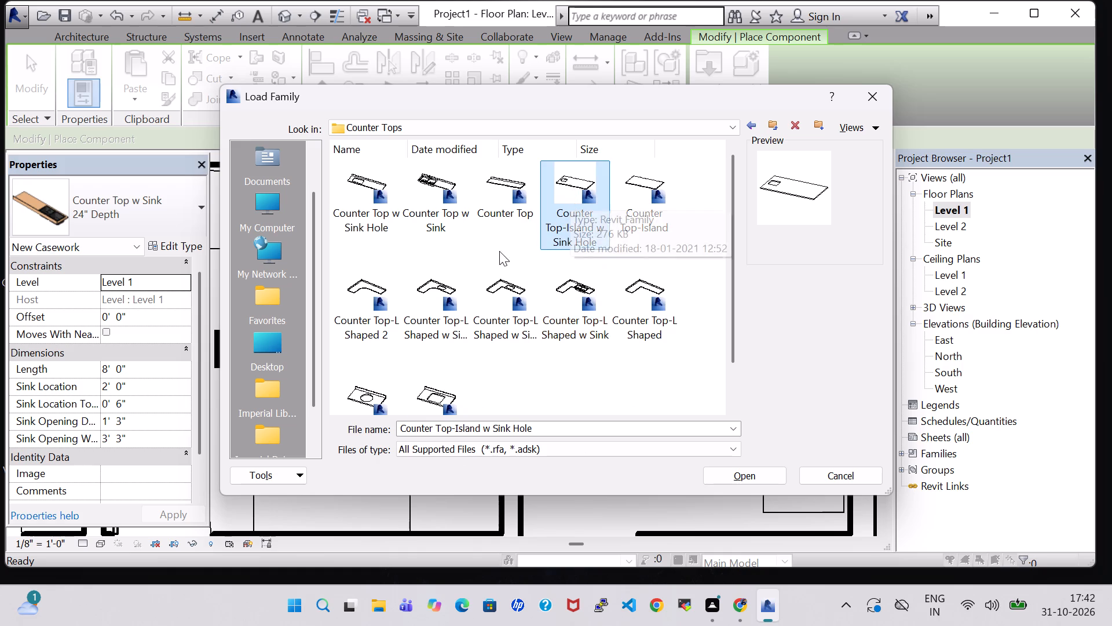
click(389, 176)
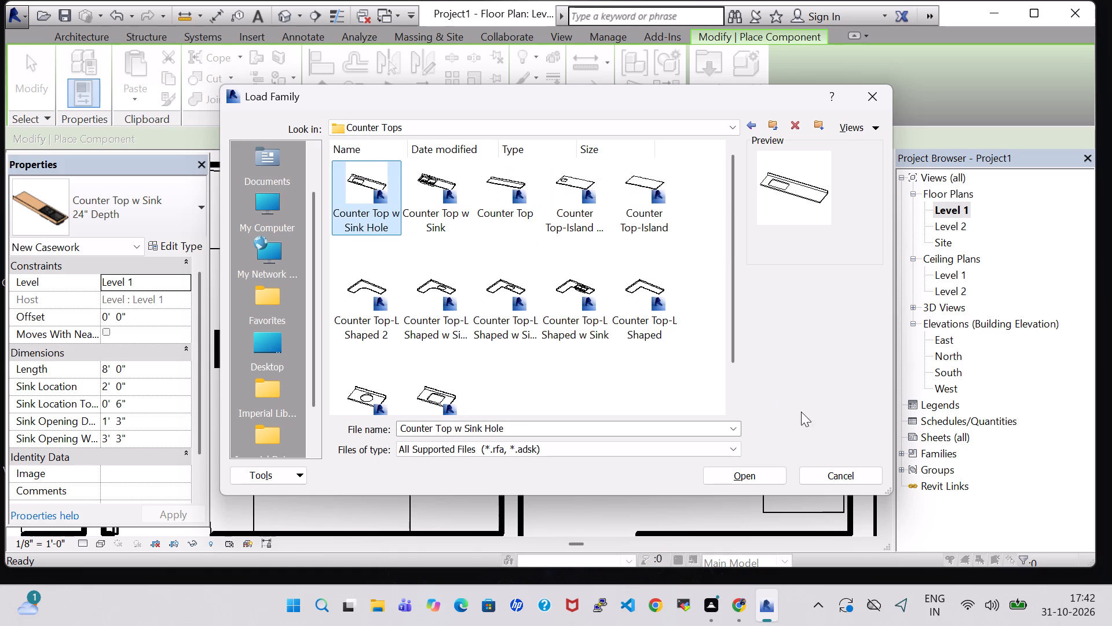
click(760, 469)
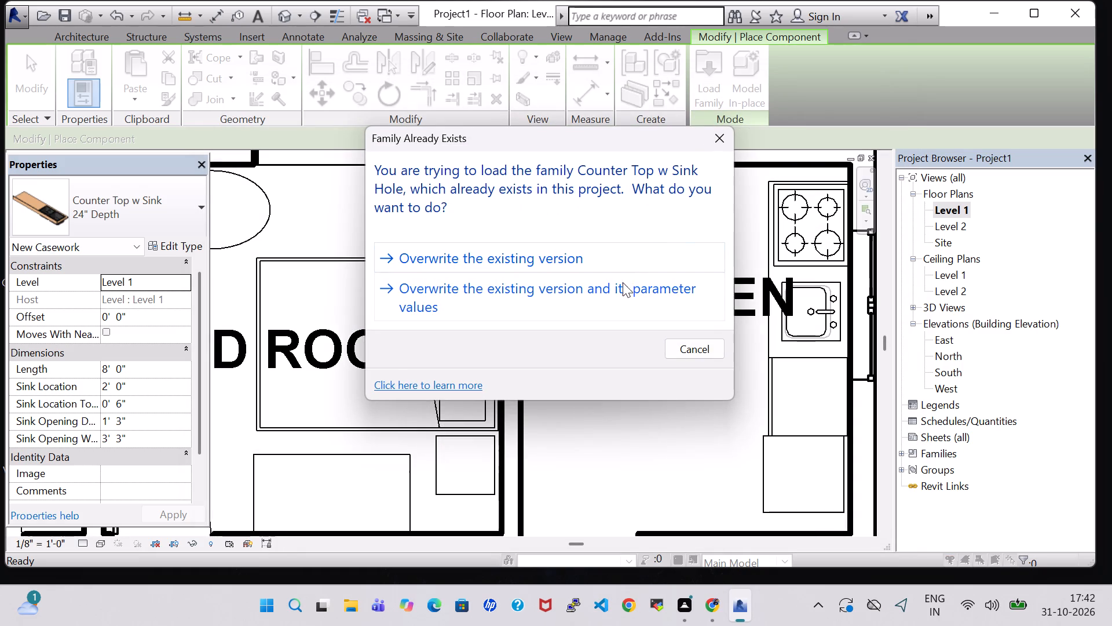
click(620, 289)
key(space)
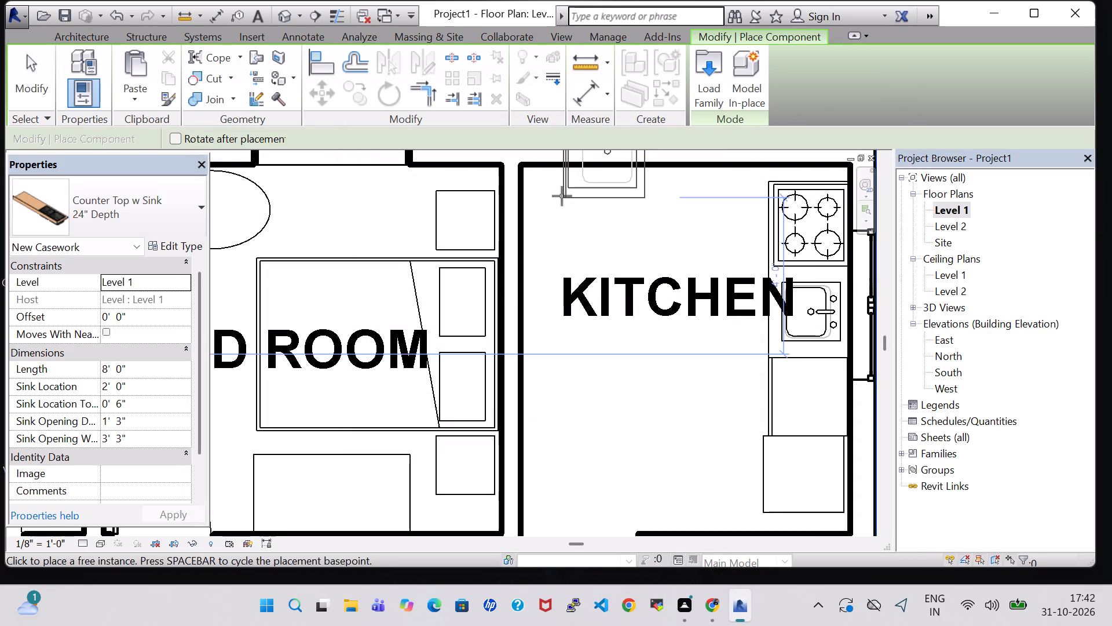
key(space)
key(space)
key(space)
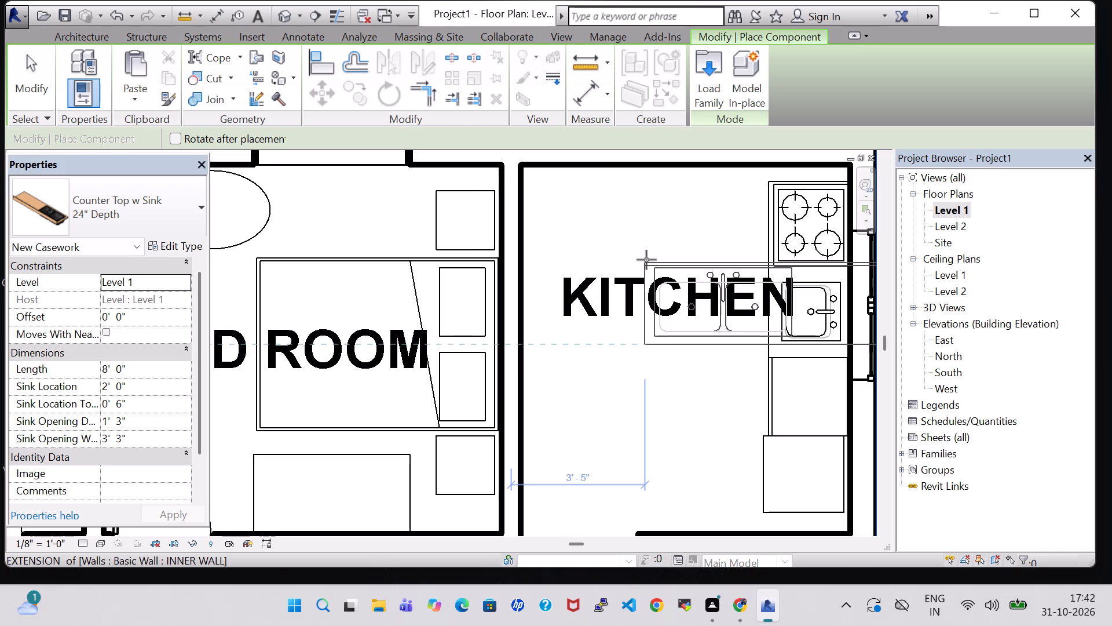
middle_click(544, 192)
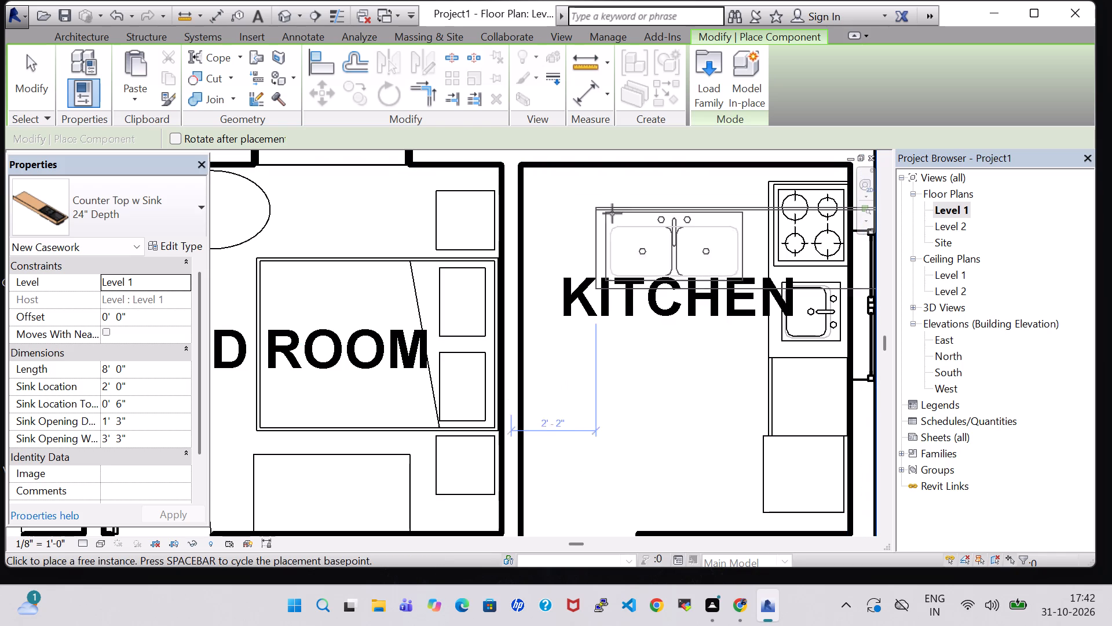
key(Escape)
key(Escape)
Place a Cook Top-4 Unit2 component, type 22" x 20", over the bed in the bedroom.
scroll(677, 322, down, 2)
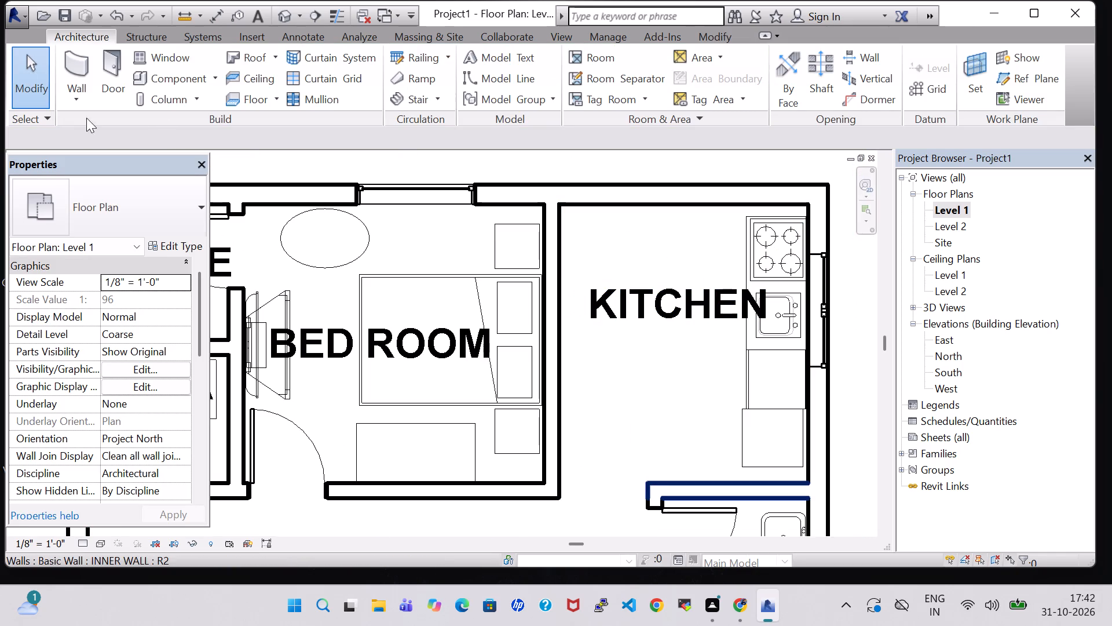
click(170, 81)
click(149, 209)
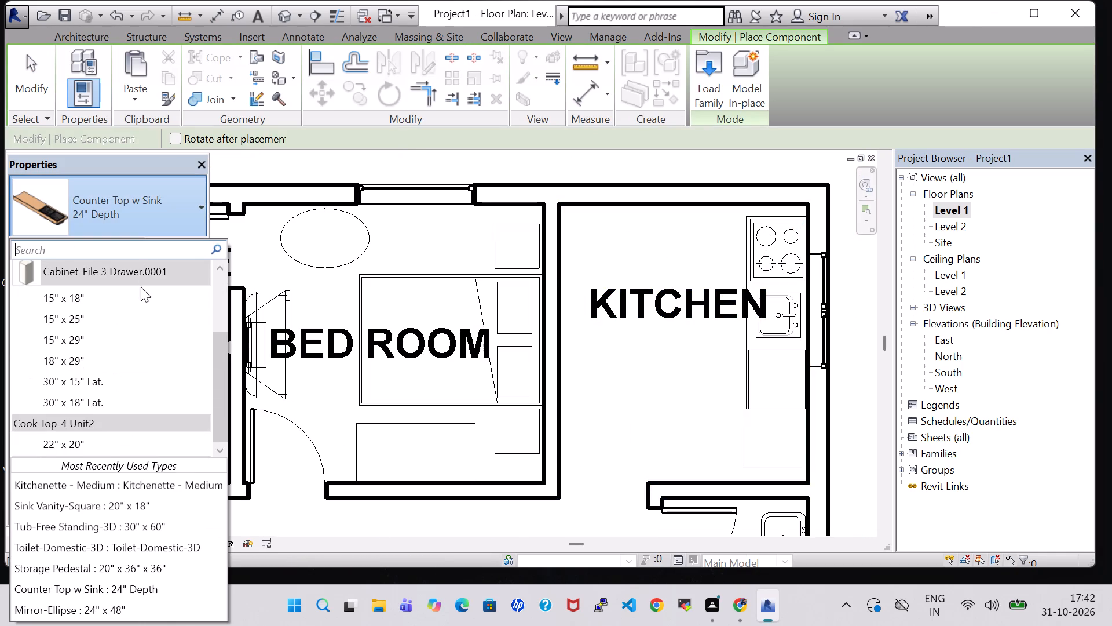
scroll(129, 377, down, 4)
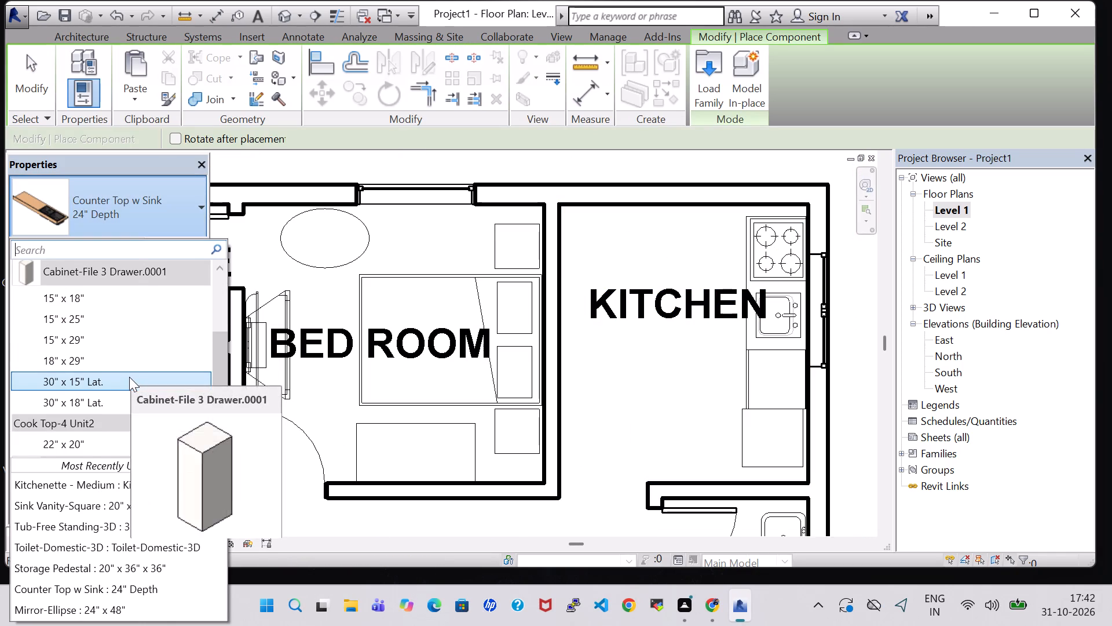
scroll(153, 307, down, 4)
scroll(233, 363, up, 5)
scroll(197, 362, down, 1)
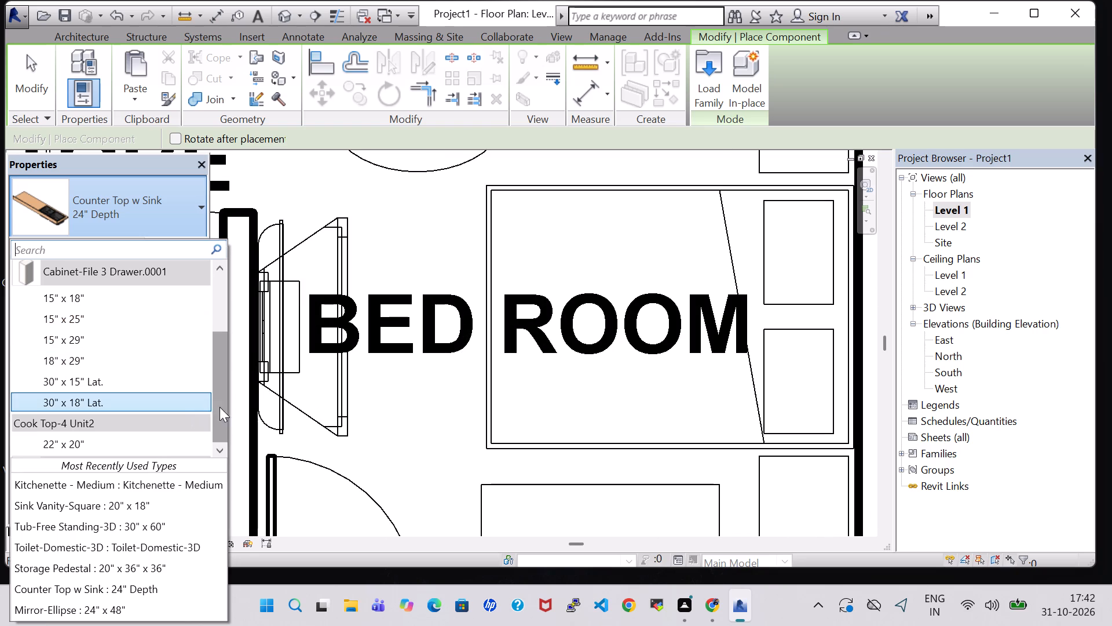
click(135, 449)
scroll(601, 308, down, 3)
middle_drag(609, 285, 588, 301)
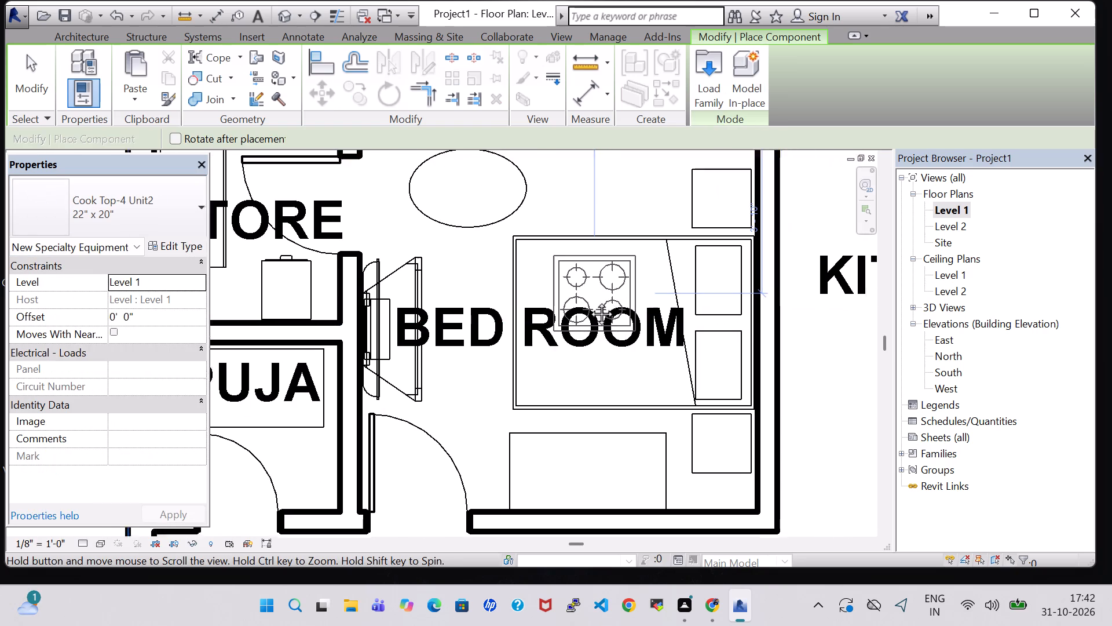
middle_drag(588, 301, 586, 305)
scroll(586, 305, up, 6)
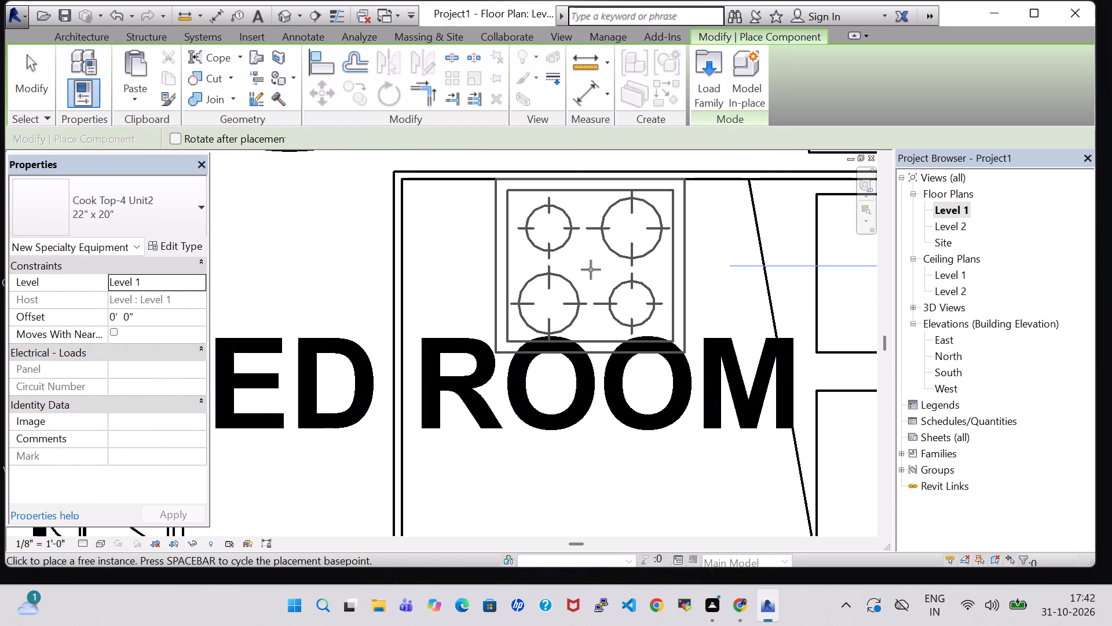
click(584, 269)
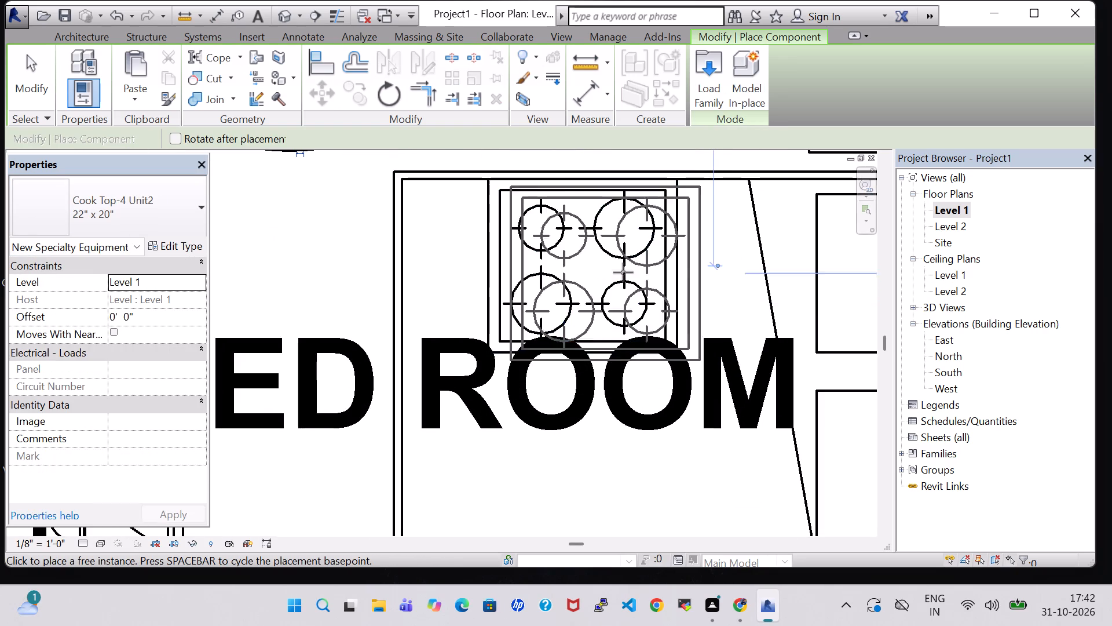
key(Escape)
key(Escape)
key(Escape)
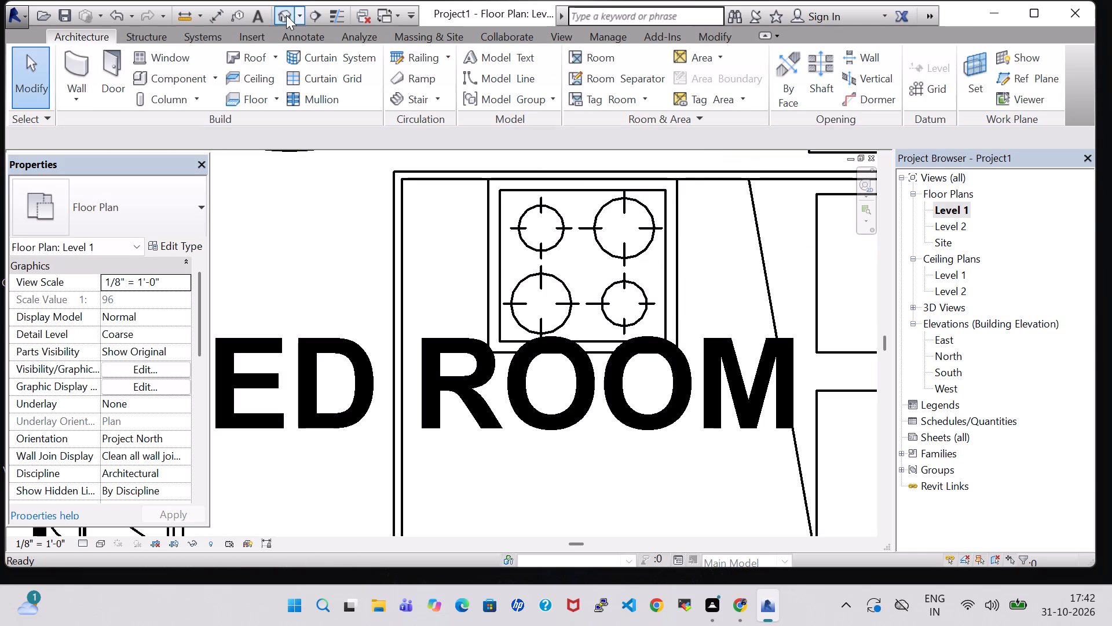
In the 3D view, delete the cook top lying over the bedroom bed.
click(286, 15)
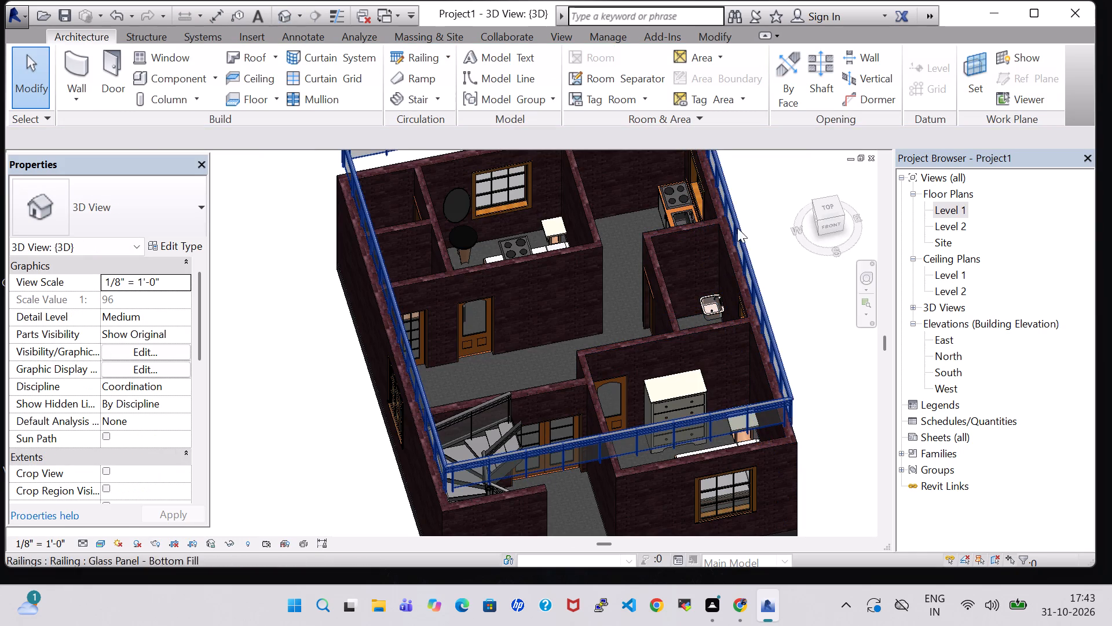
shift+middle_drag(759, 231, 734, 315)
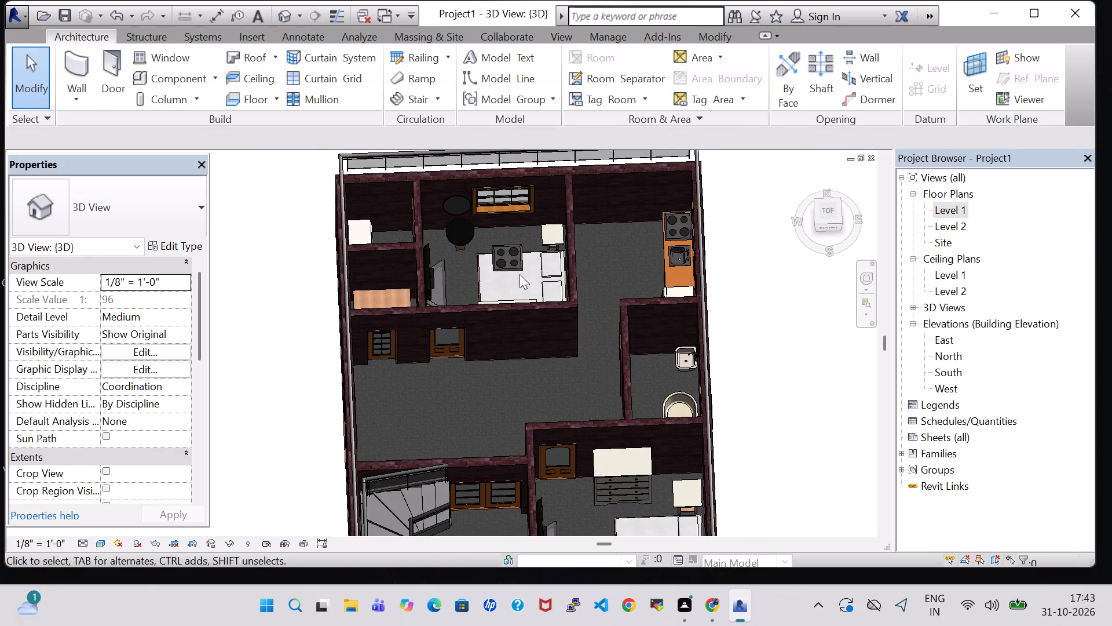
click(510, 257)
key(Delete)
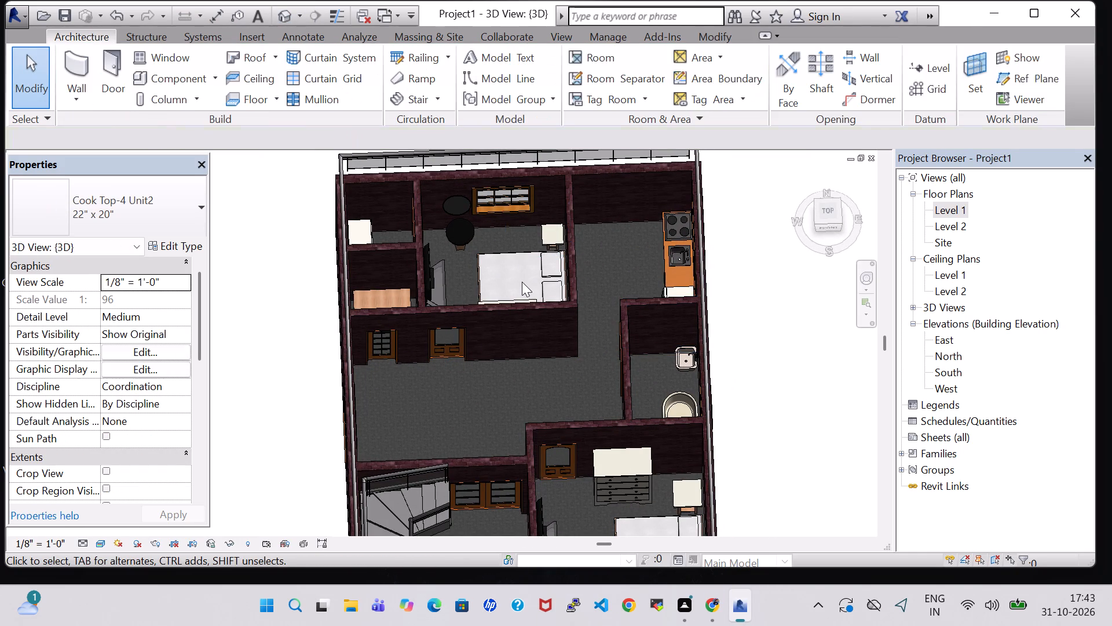
On the Level 1 floor plan, look through the loaded component types for a kitchen fitting without placing one.
double_click(937, 210)
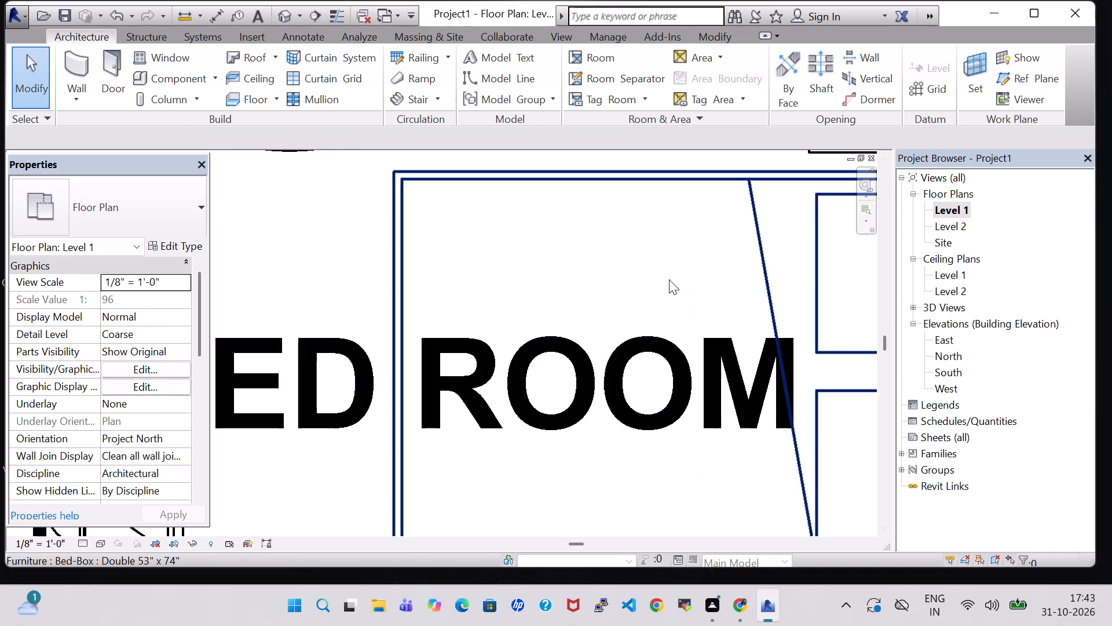
scroll(669, 279, down, 8)
middle_drag(604, 243, 539, 276)
scroll(536, 276, down, 3)
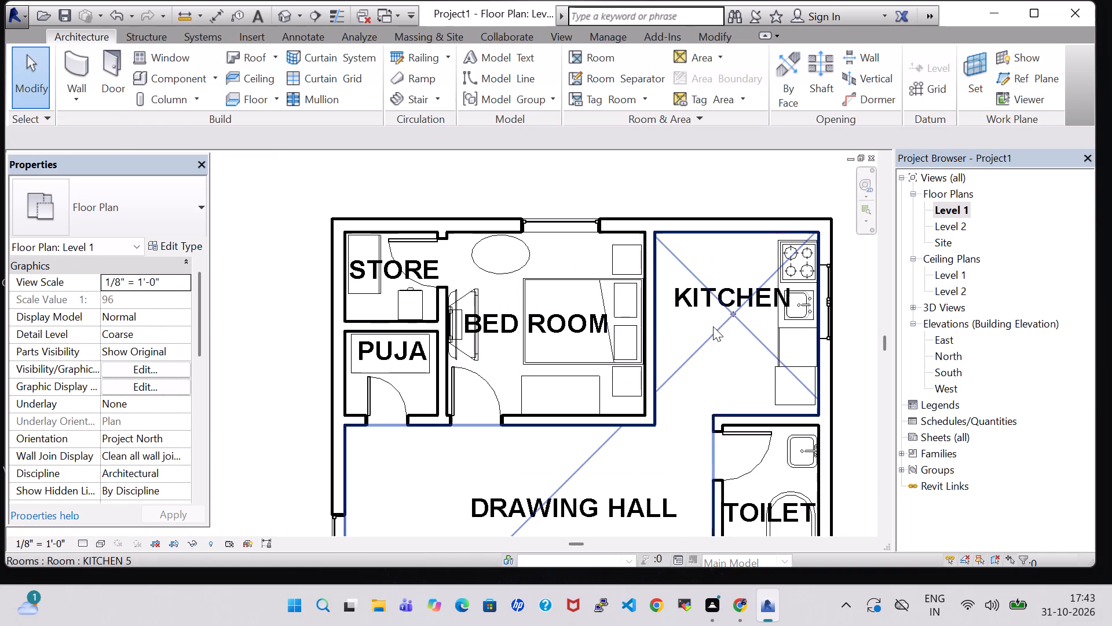
middle_drag(713, 326, 460, 328)
click(177, 86)
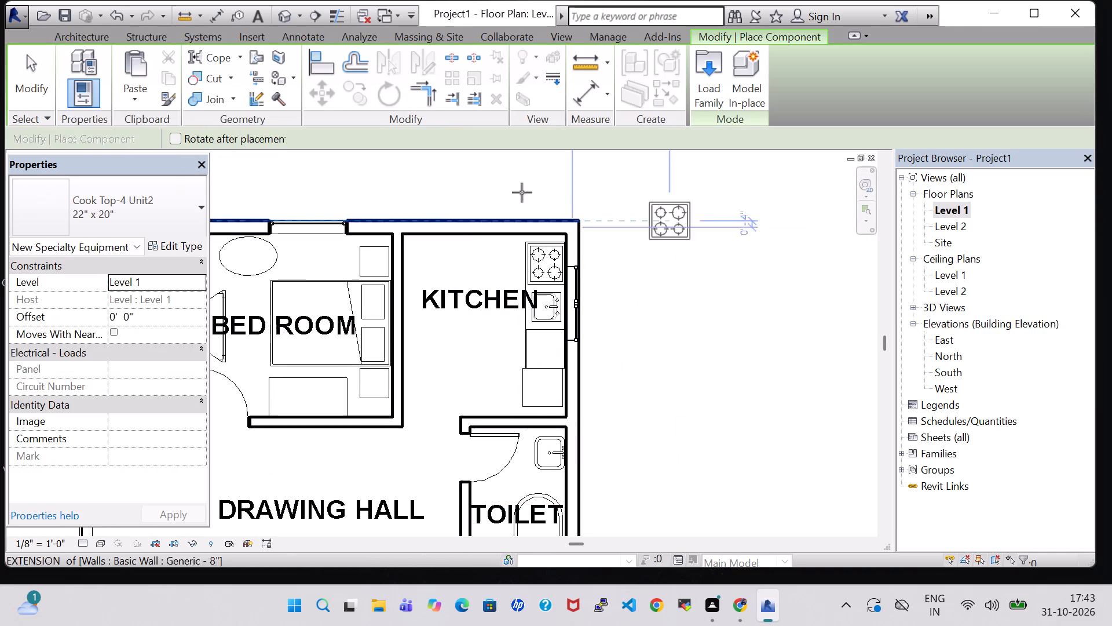
scroll(441, 268, up, 5)
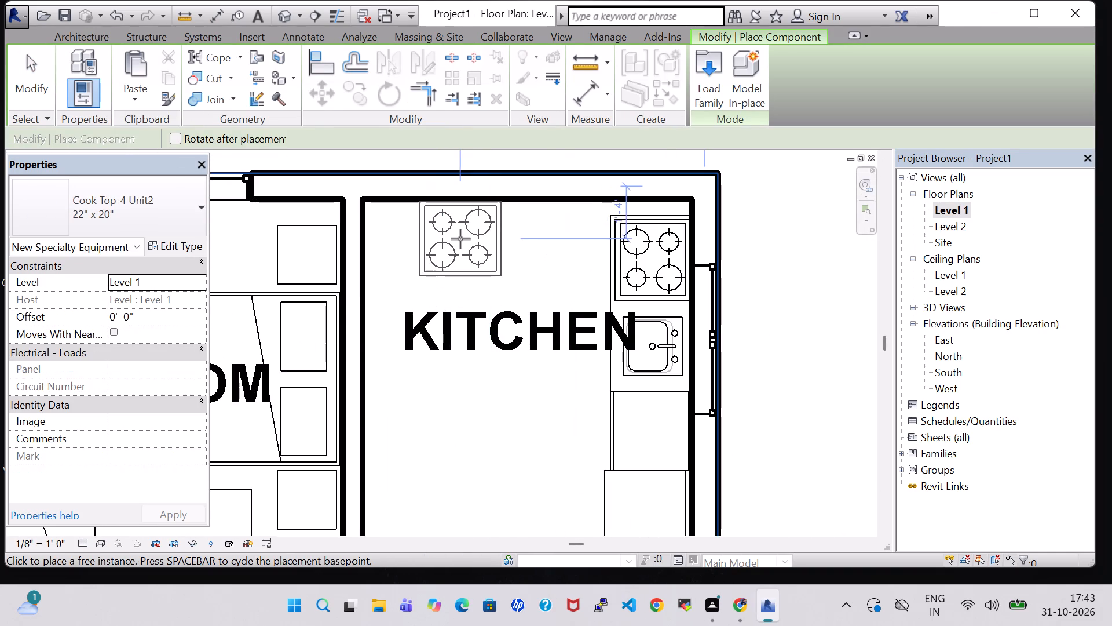
key(Escape)
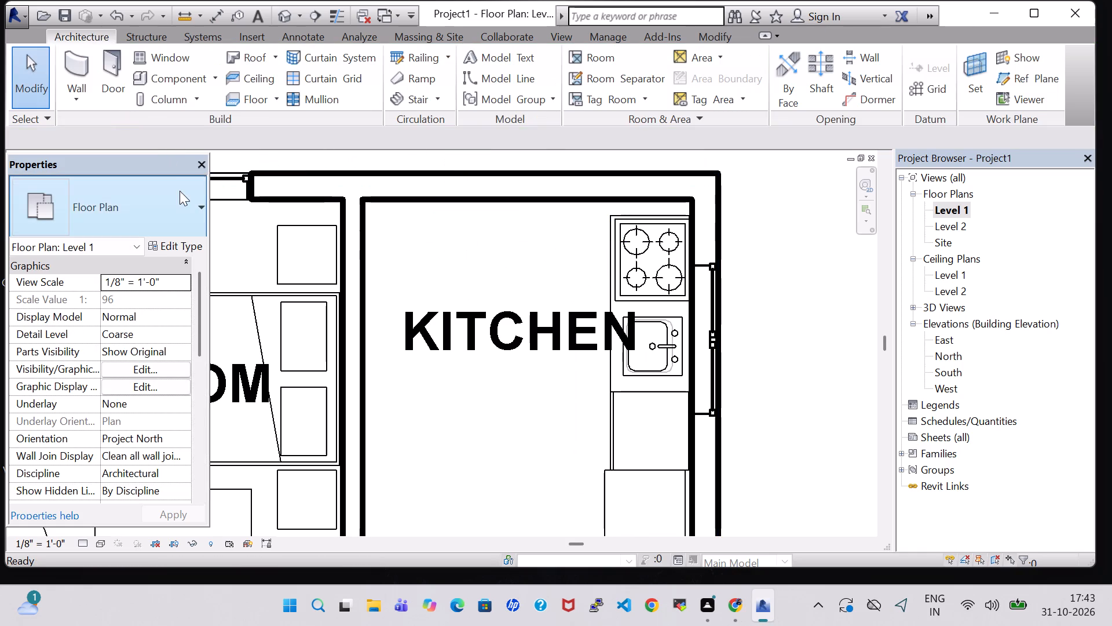
click(174, 80)
click(172, 216)
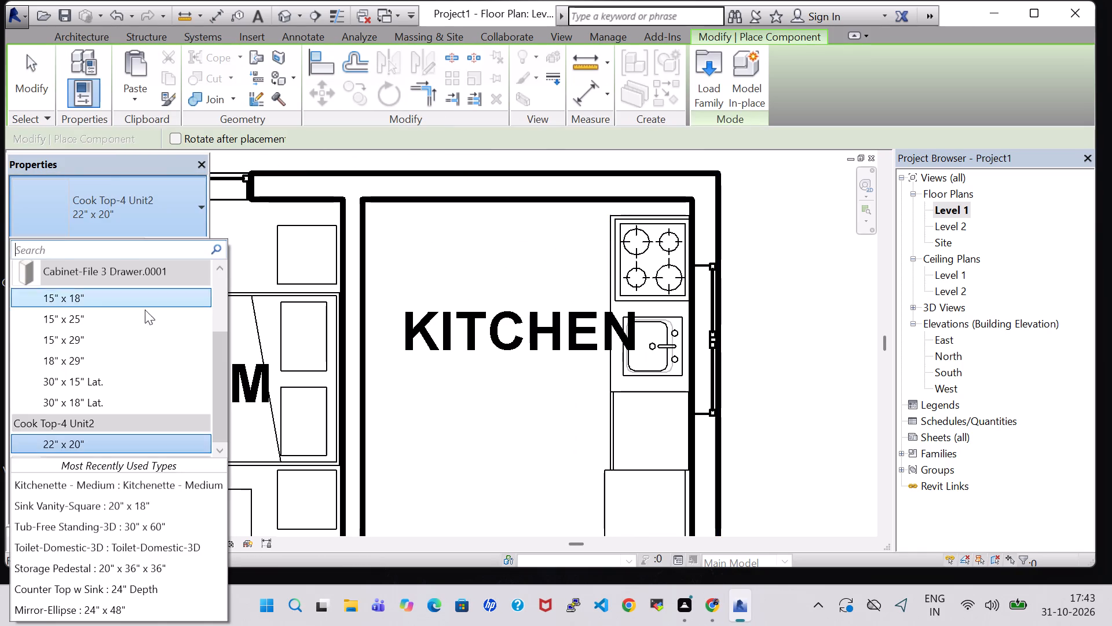
scroll(151, 343, down, 5)
scroll(131, 398, up, 2)
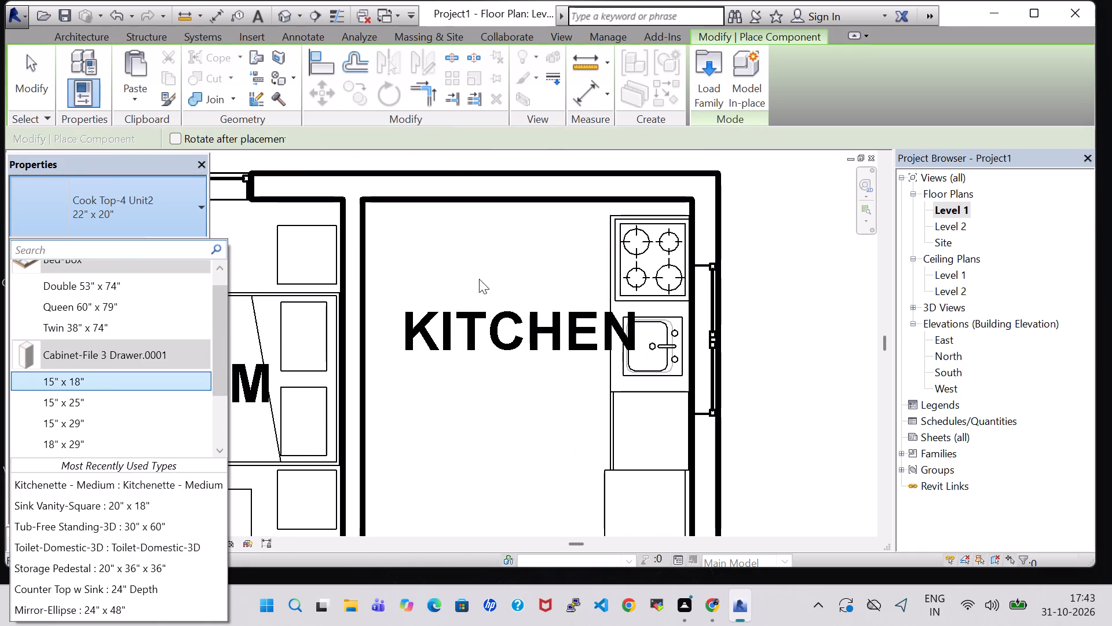
key(Escape)
key(Escape)
key(Escape)
key(Escape)
Look through the alternative specialty equipment types available for the kitchenette without changing it.
click(635, 274)
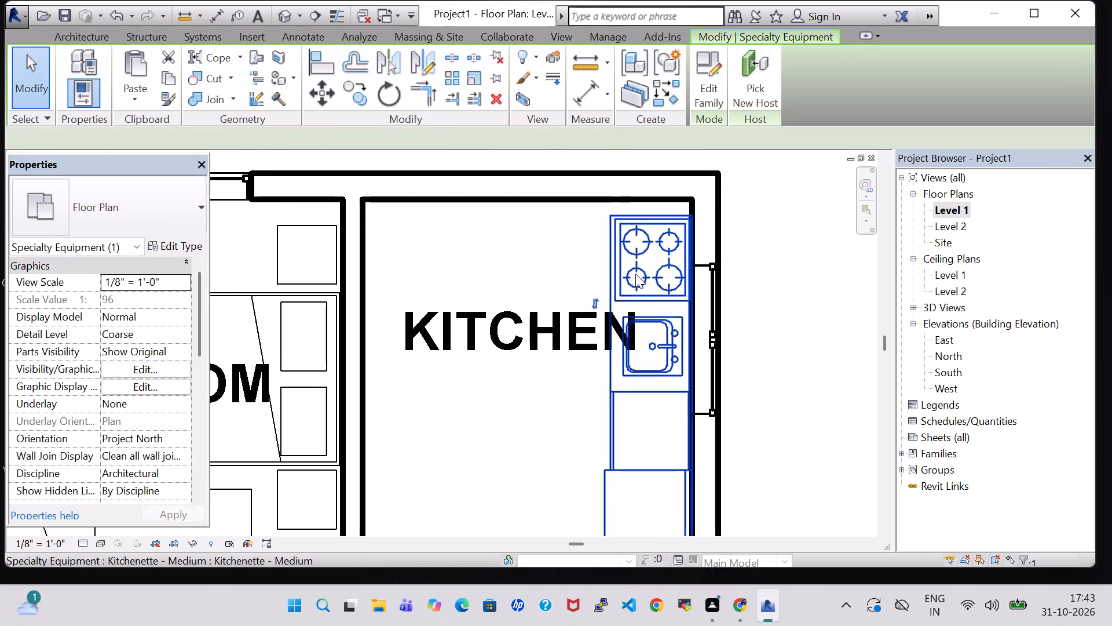
click(151, 199)
scroll(149, 340, down, 2)
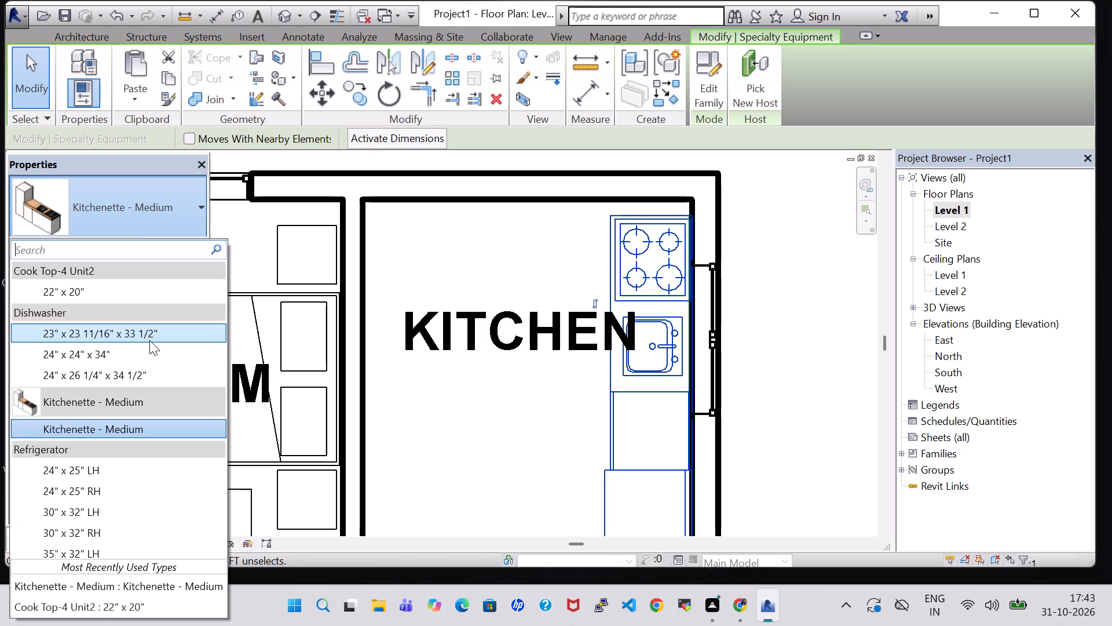
scroll(149, 340, up, 4)
scroll(88, 274, down, 3)
scroll(73, 511, down, 3)
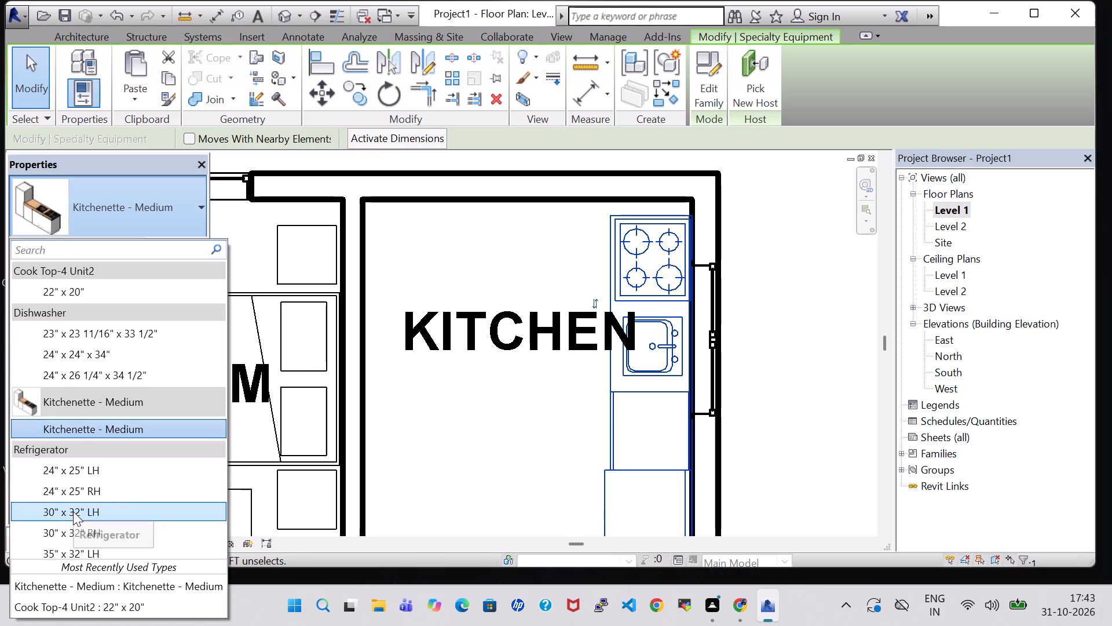
middle_drag(112, 553, 114, 452)
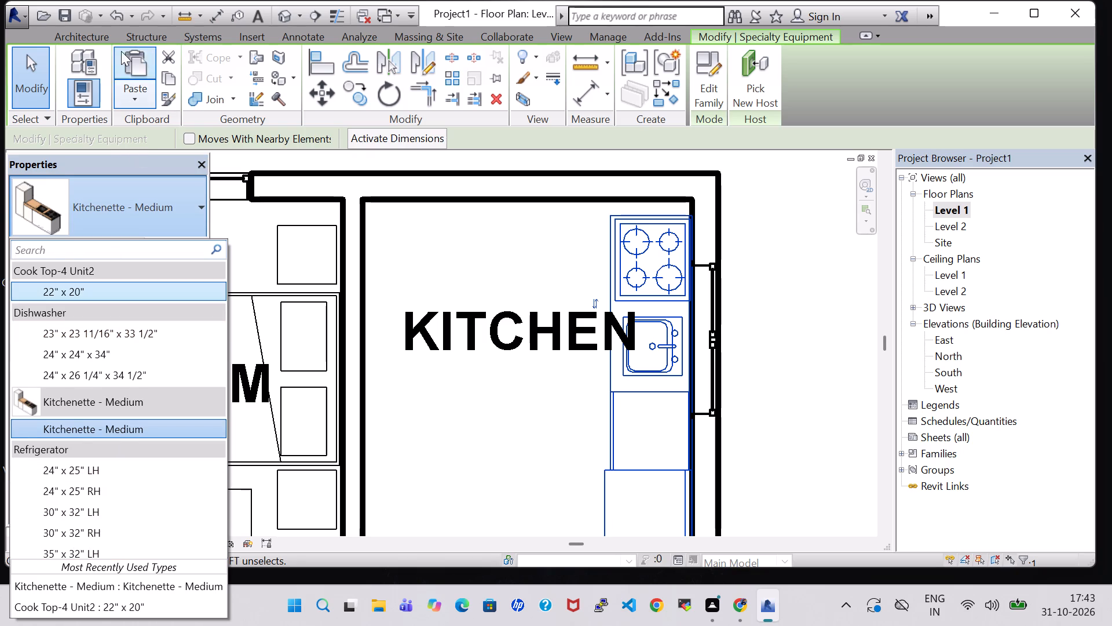
click(88, 38)
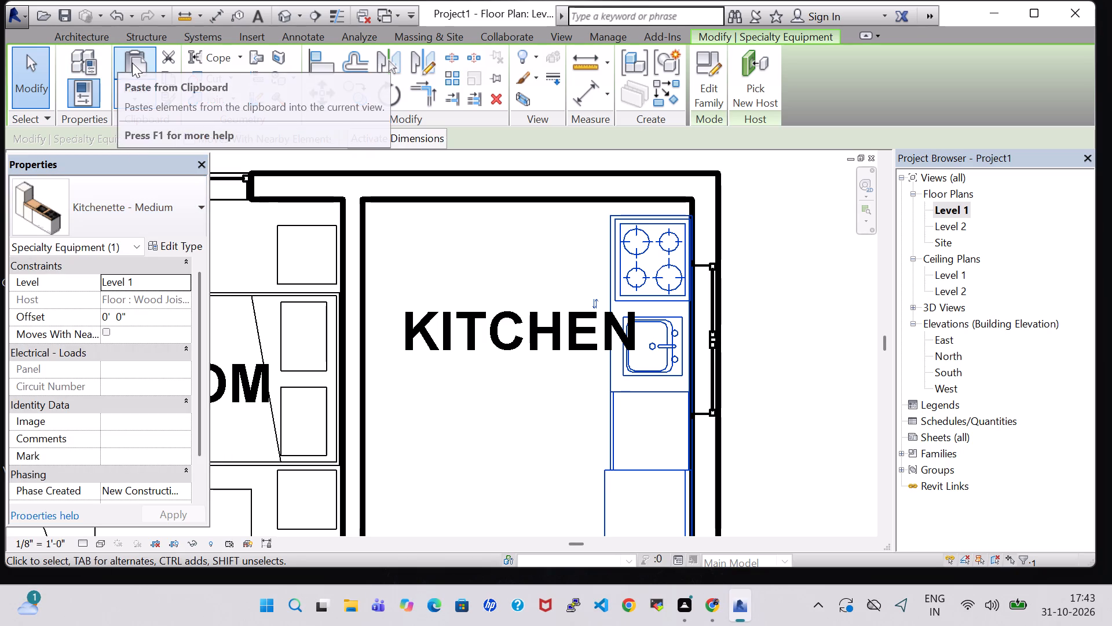
key(Escape)
key(Escape)
key(Escape)
Load the Counter Top w Sink Hole family again from Casework > Counter Tops, without placing a component.
click(156, 83)
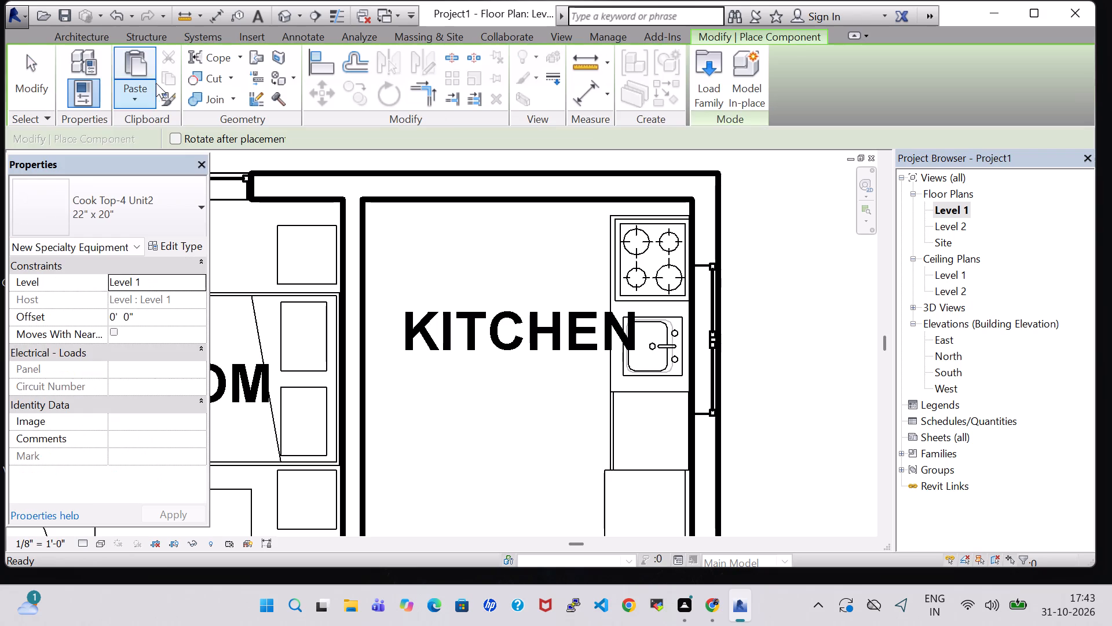
click(705, 71)
scroll(631, 335, down, 2)
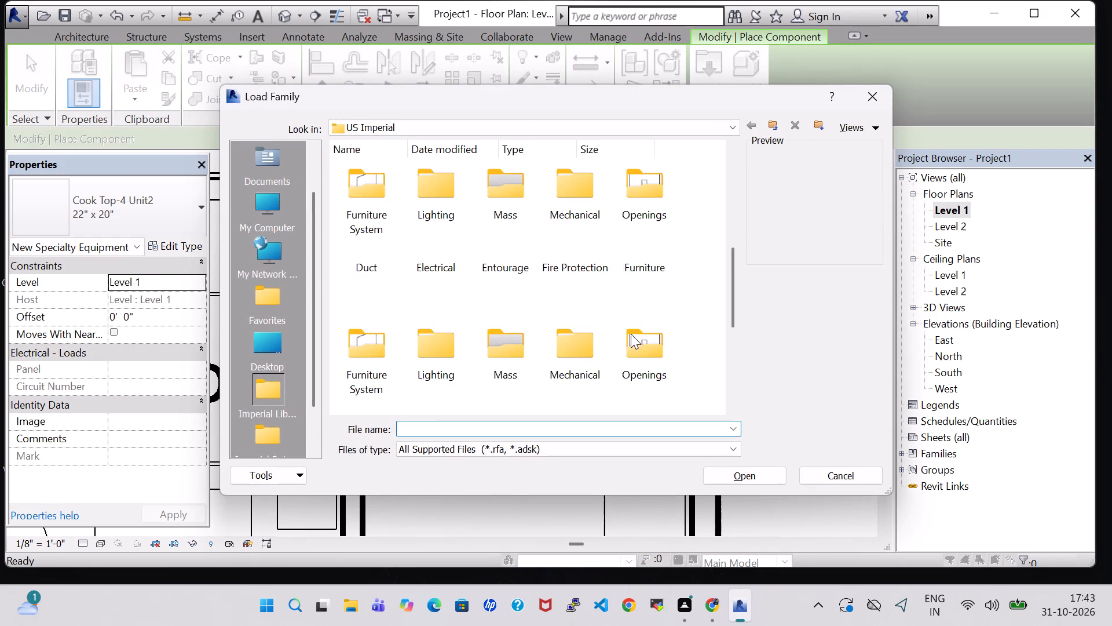
scroll(554, 278, up, 1)
double_click(650, 262)
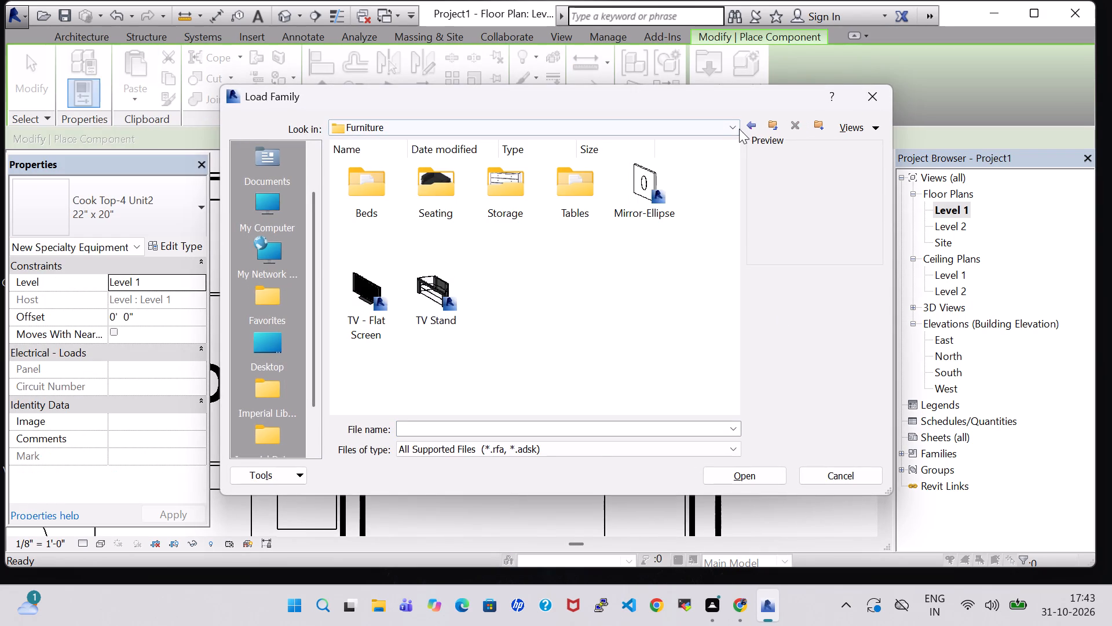
click(747, 122)
scroll(636, 272, up, 3)
click(554, 156)
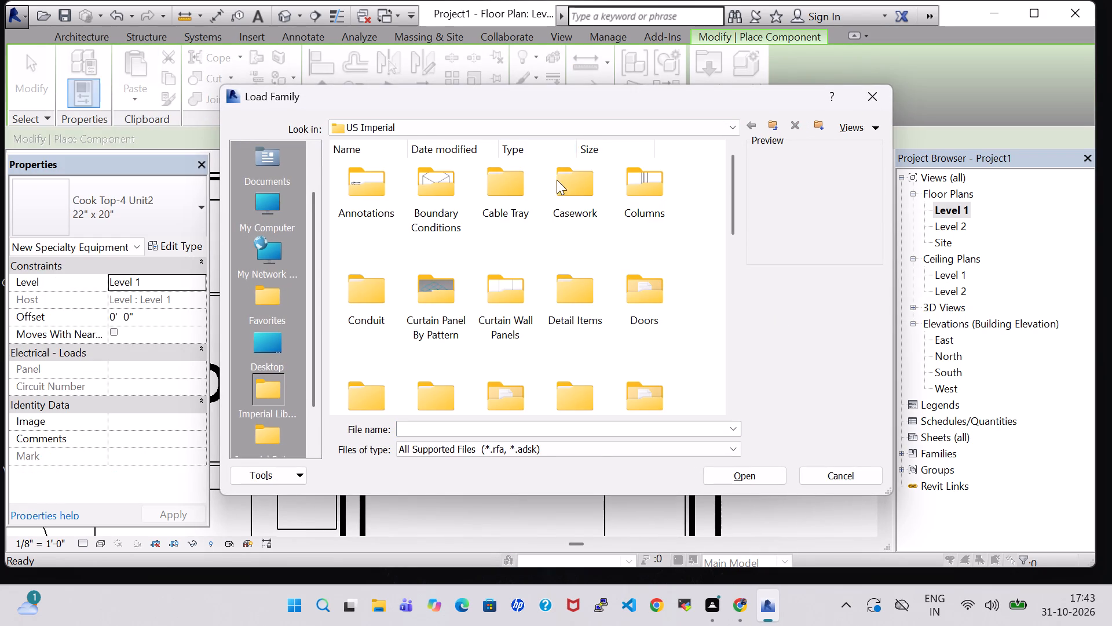
double_click(558, 181)
double_click(423, 180)
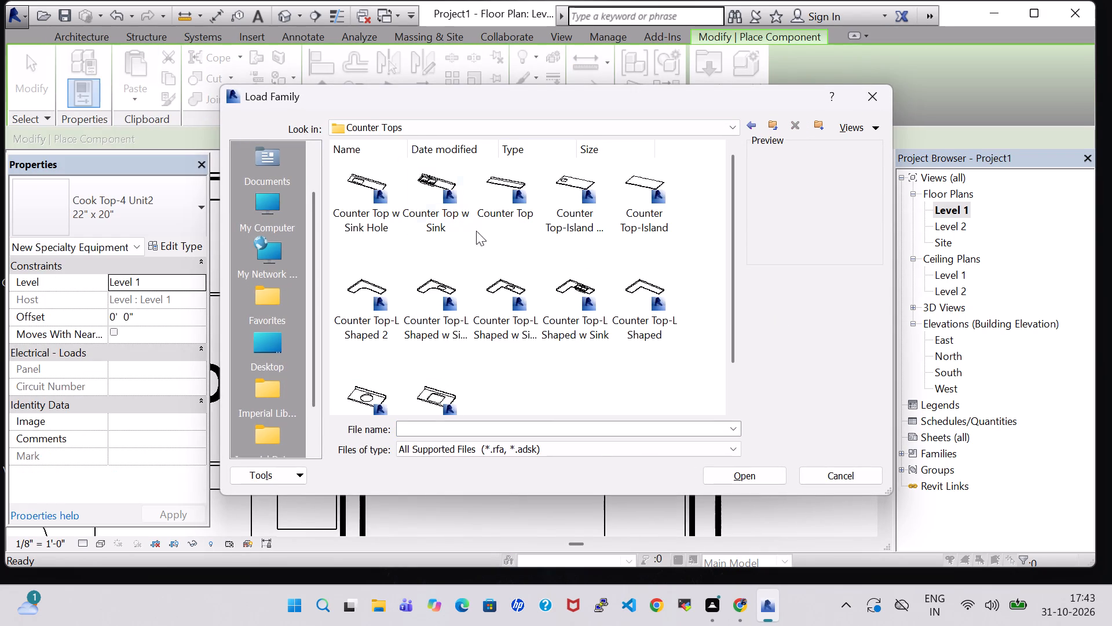
click(367, 225)
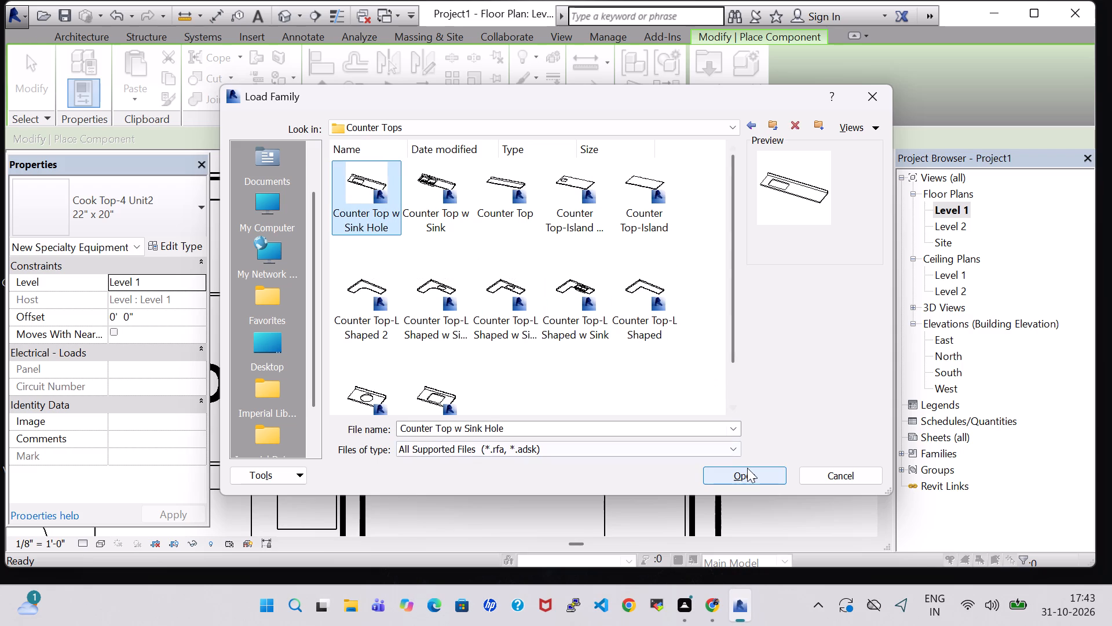
click(560, 213)
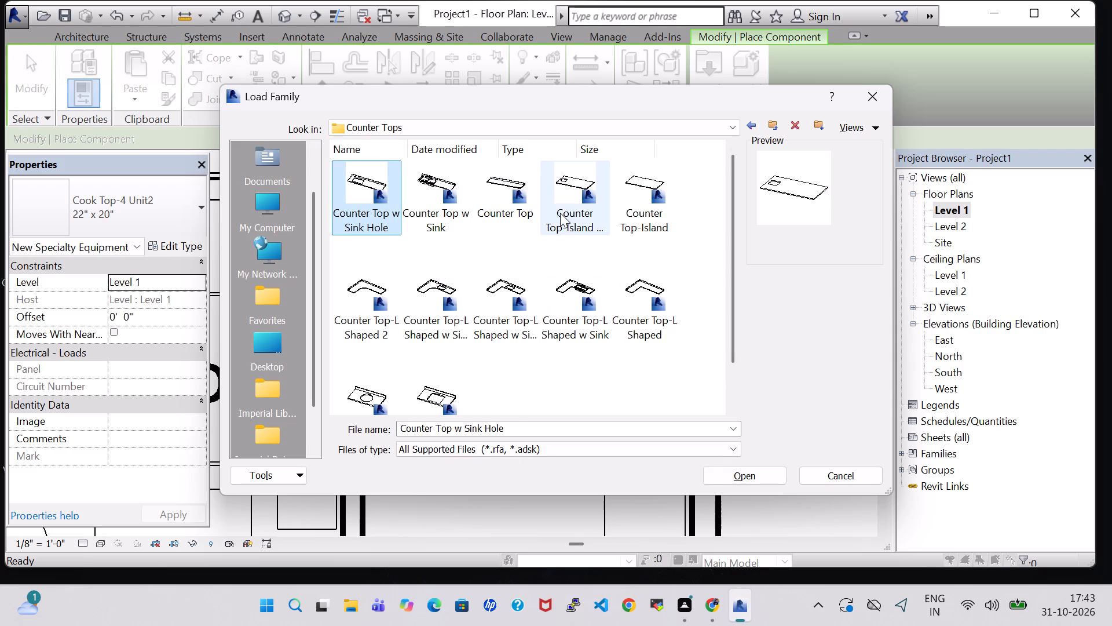
click(349, 201)
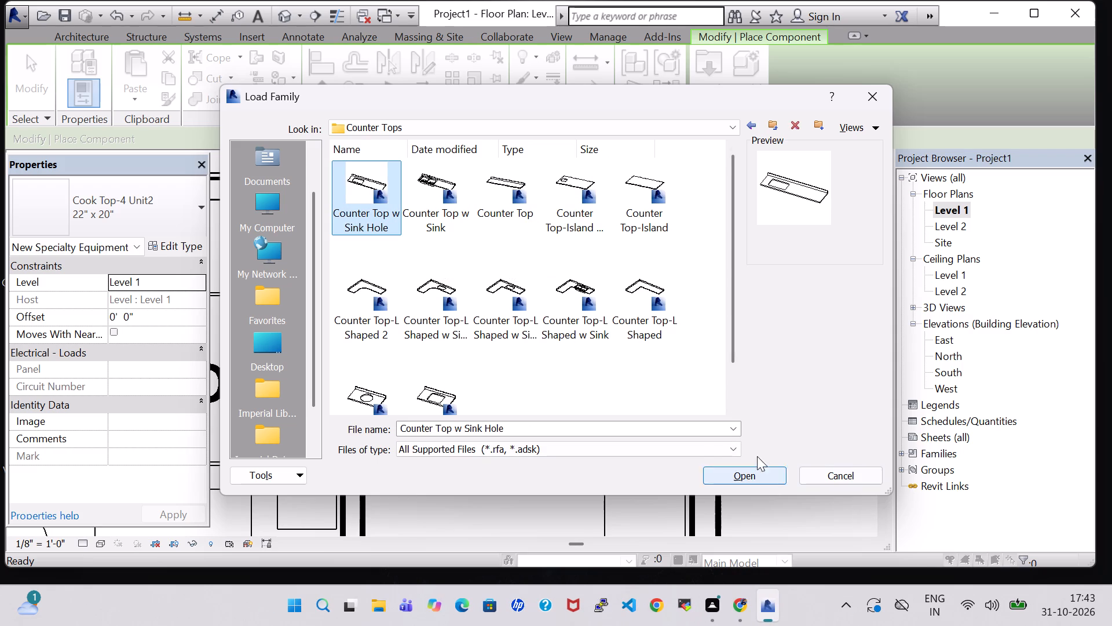
click(758, 471)
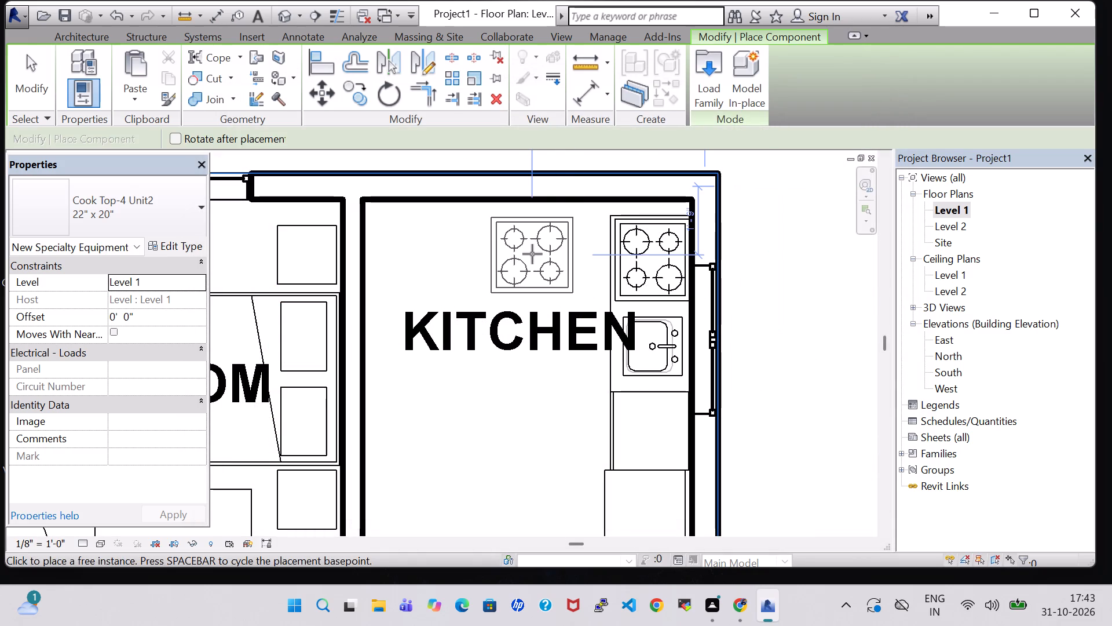
key(Escape)
key(Escape)
key(Escape)
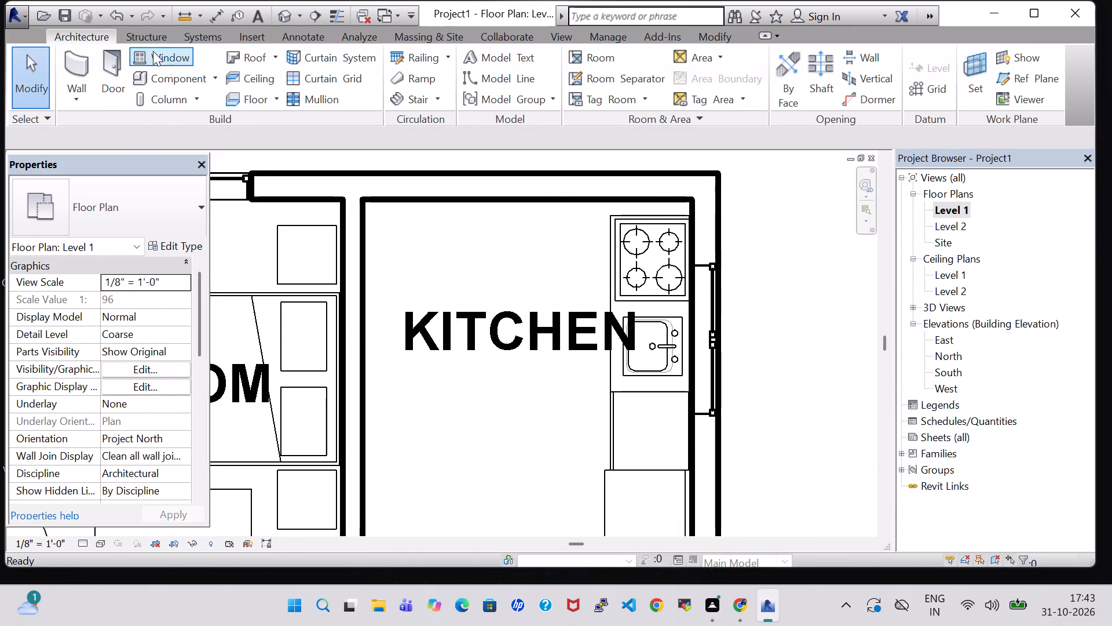
key(Escape)
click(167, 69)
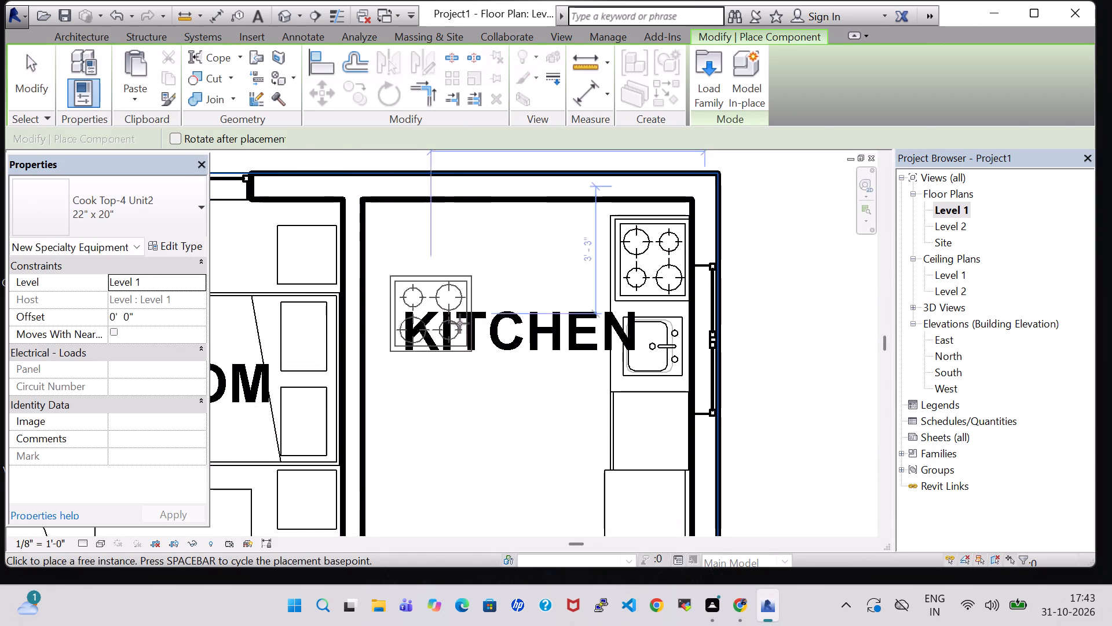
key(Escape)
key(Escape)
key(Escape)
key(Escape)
Place a Counter Top w Sink Hole, 24" Depth, in the kitchen's upper-left corner on the Level 1 floor plan.
click(184, 80)
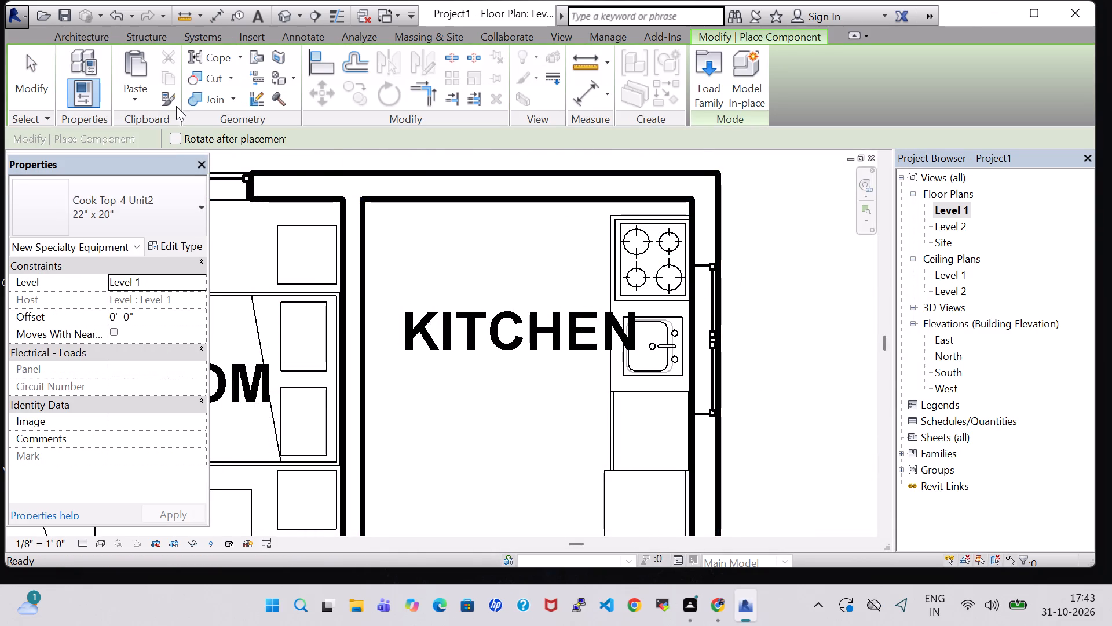
click(133, 203)
scroll(136, 366, down, 1)
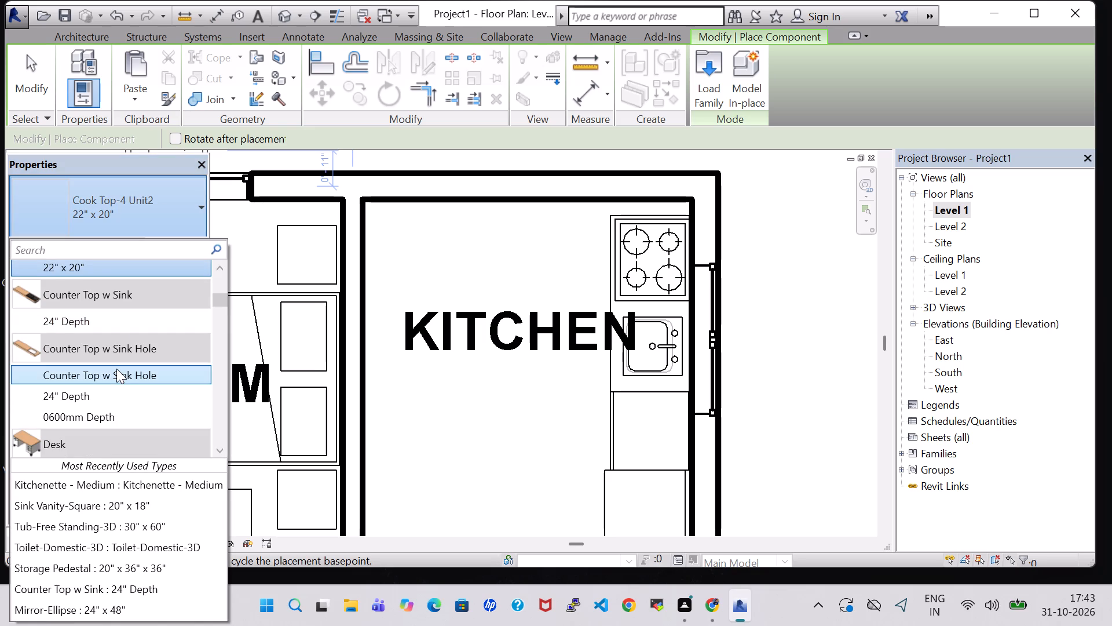
click(100, 396)
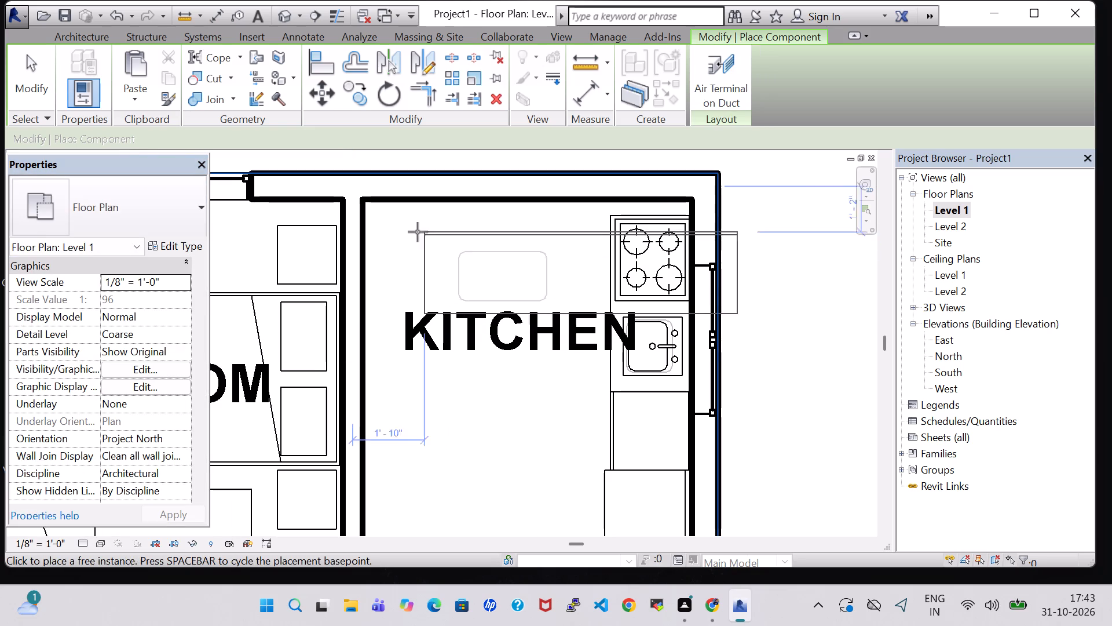
scroll(390, 224, up, 3)
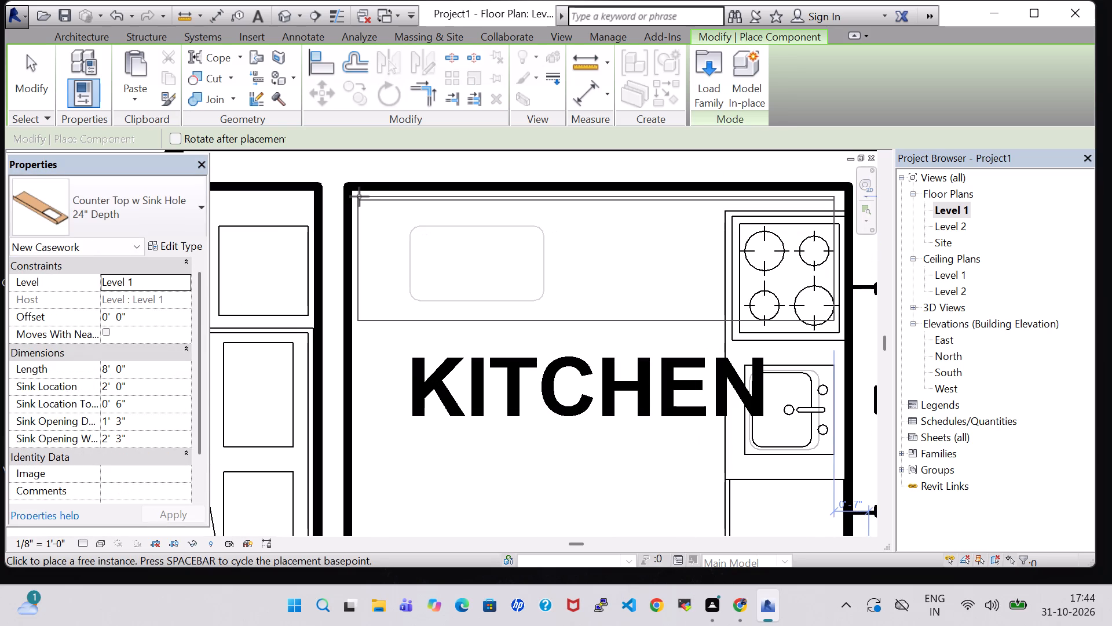
click(359, 194)
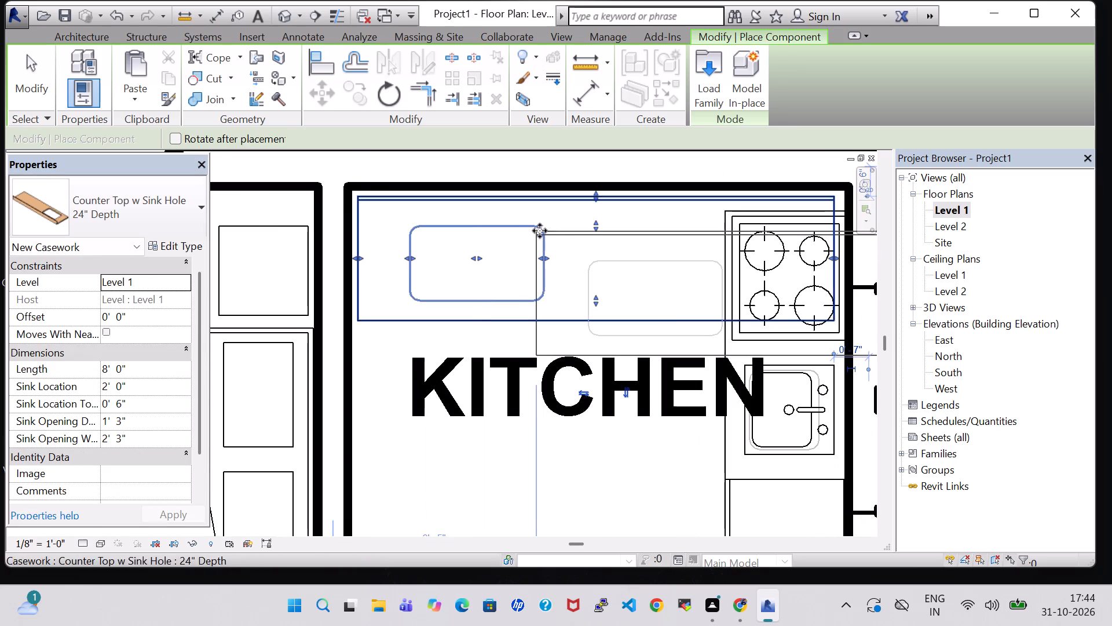
key(Escape)
key(Escape)
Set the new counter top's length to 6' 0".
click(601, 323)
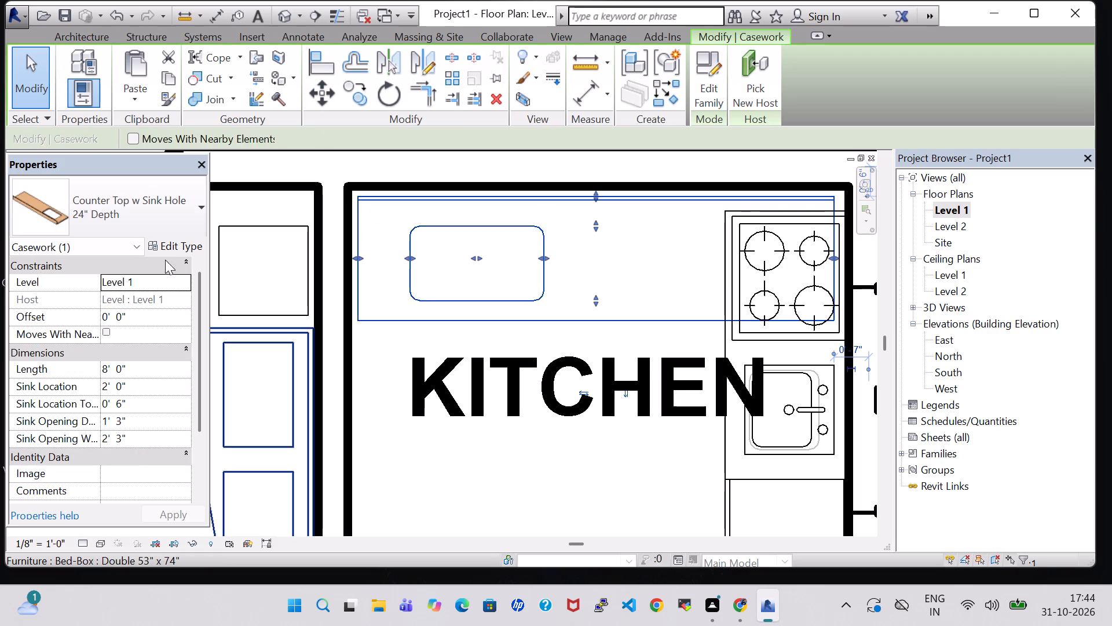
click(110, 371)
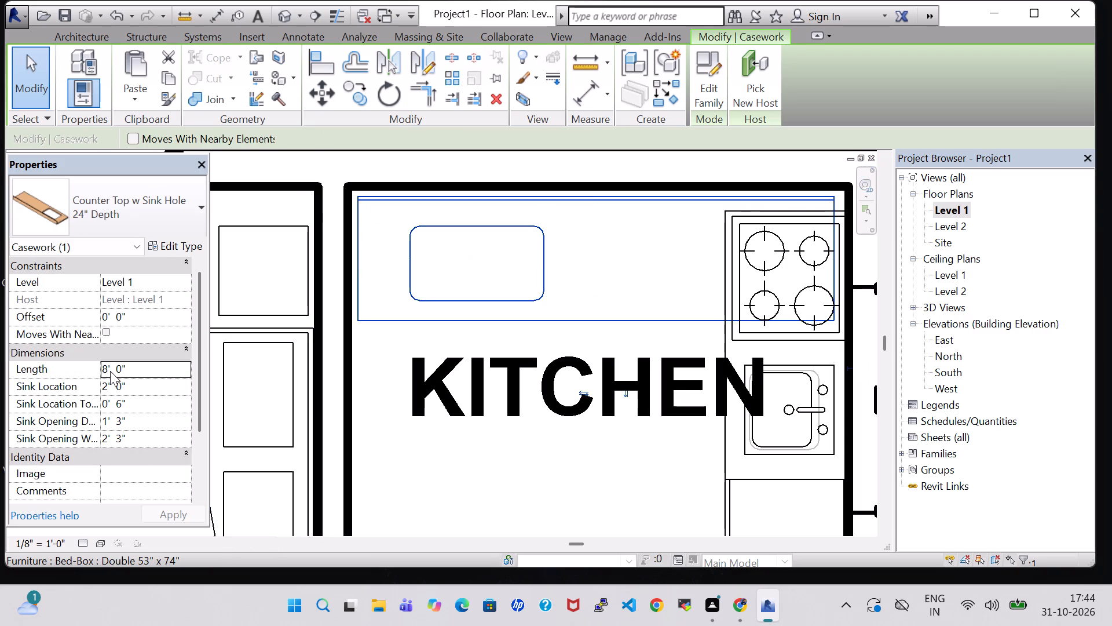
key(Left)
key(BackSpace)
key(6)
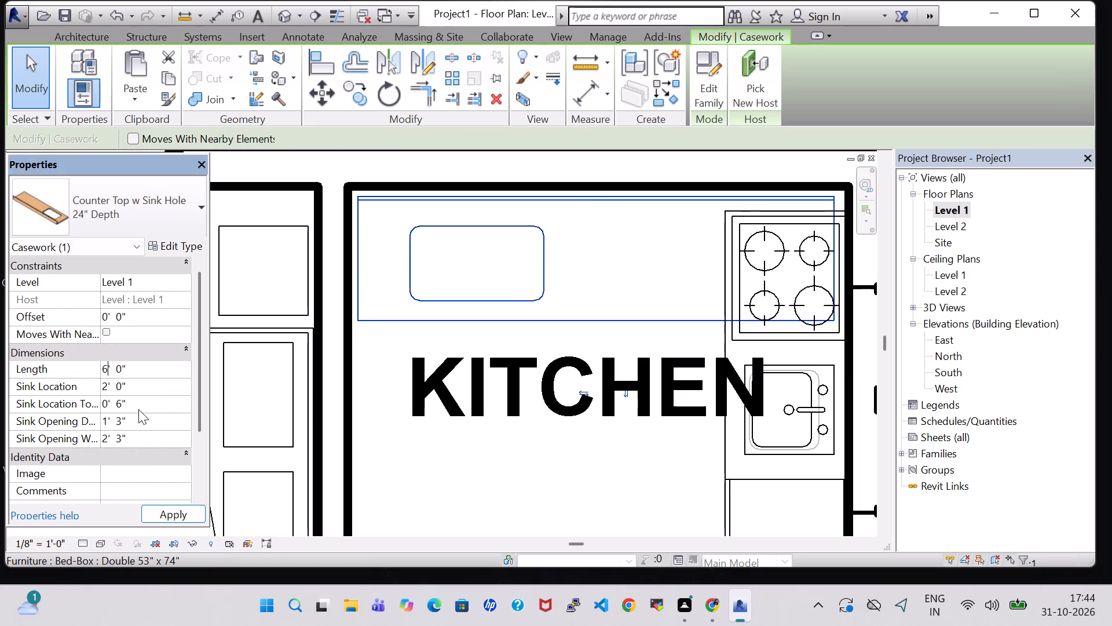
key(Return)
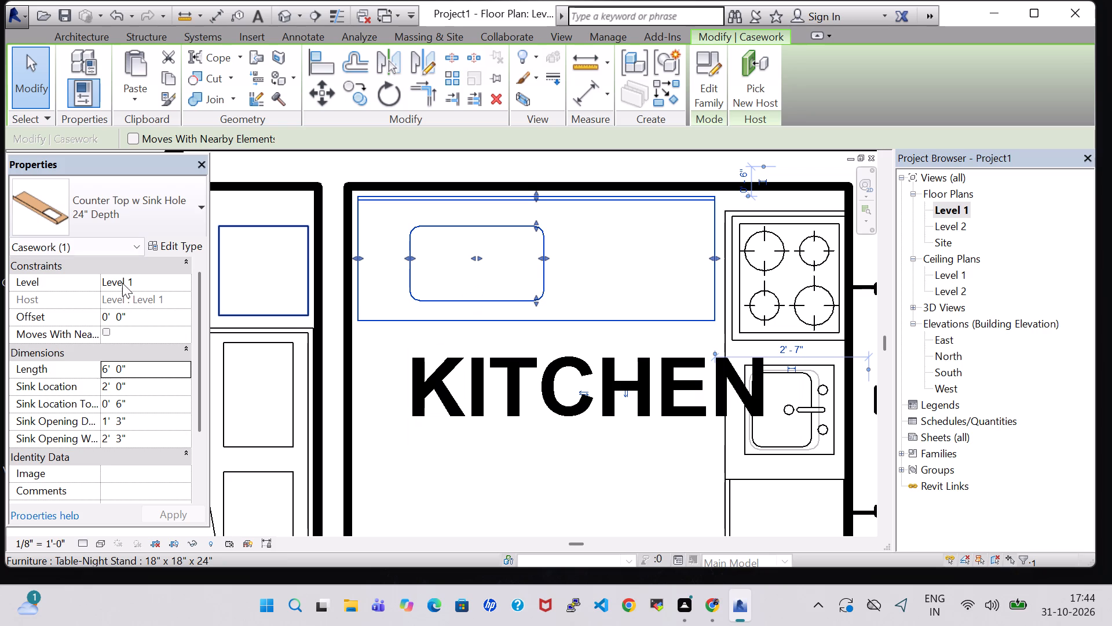
Set the counter top's length to 5' 0".
click(108, 368)
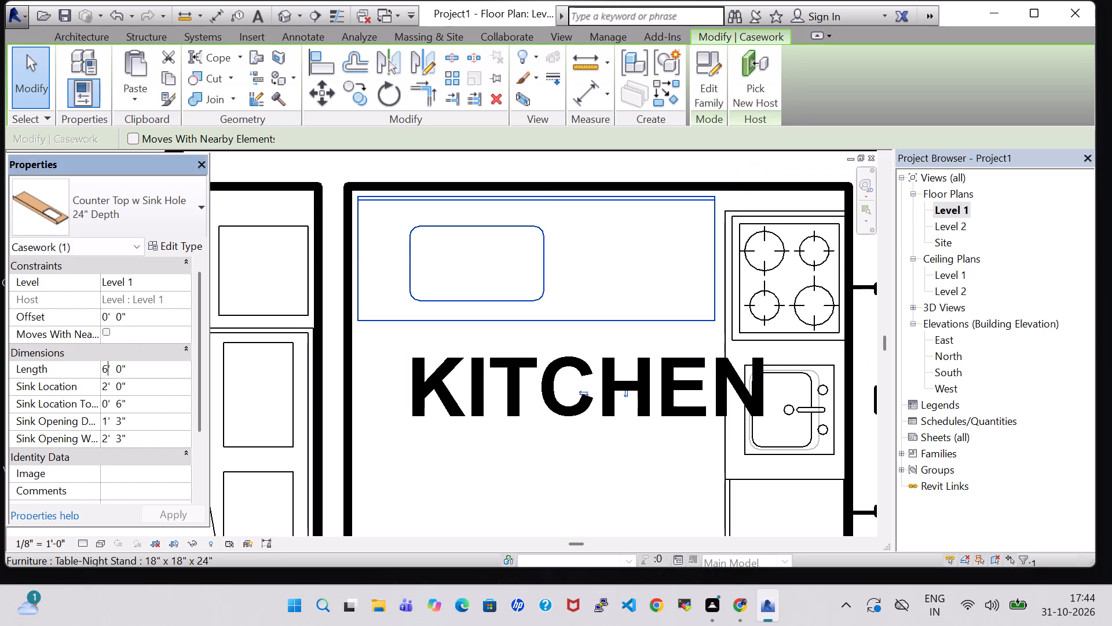
key(BackSpace)
key(5)
key(Return)
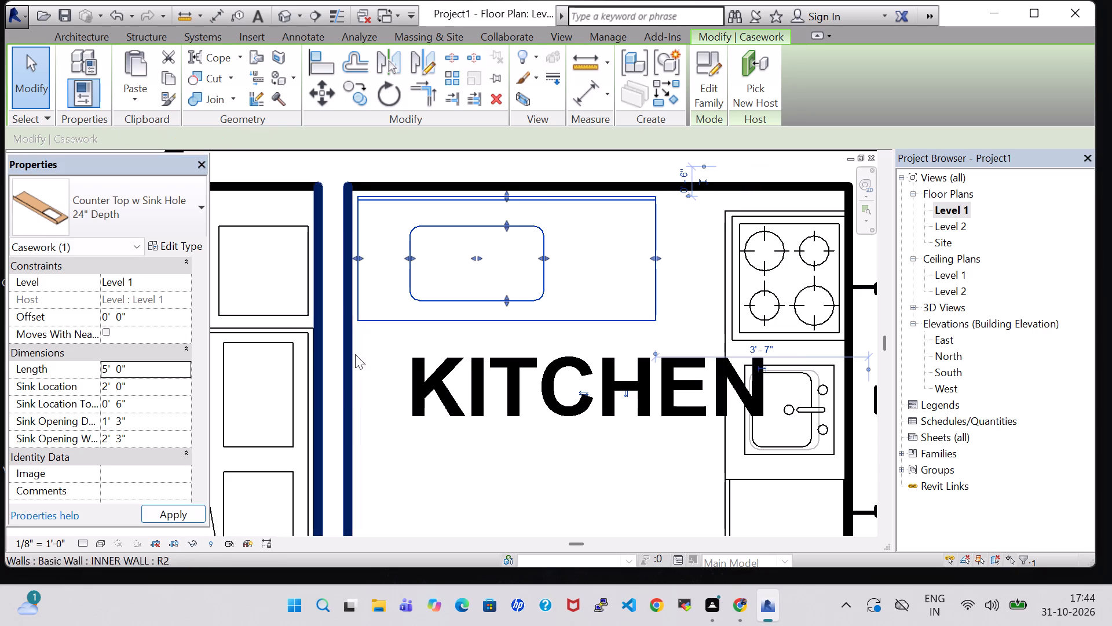
Rotate the counter top 180° so its backsplash edge faces the opposite way.
click(588, 165)
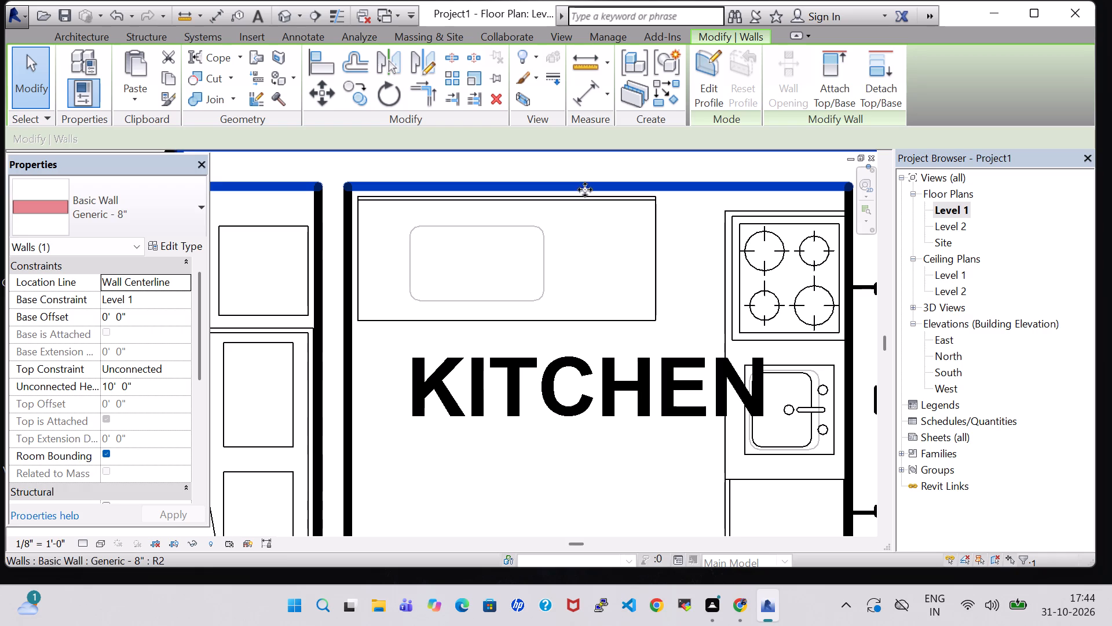
click(585, 201)
key(space)
key(space)
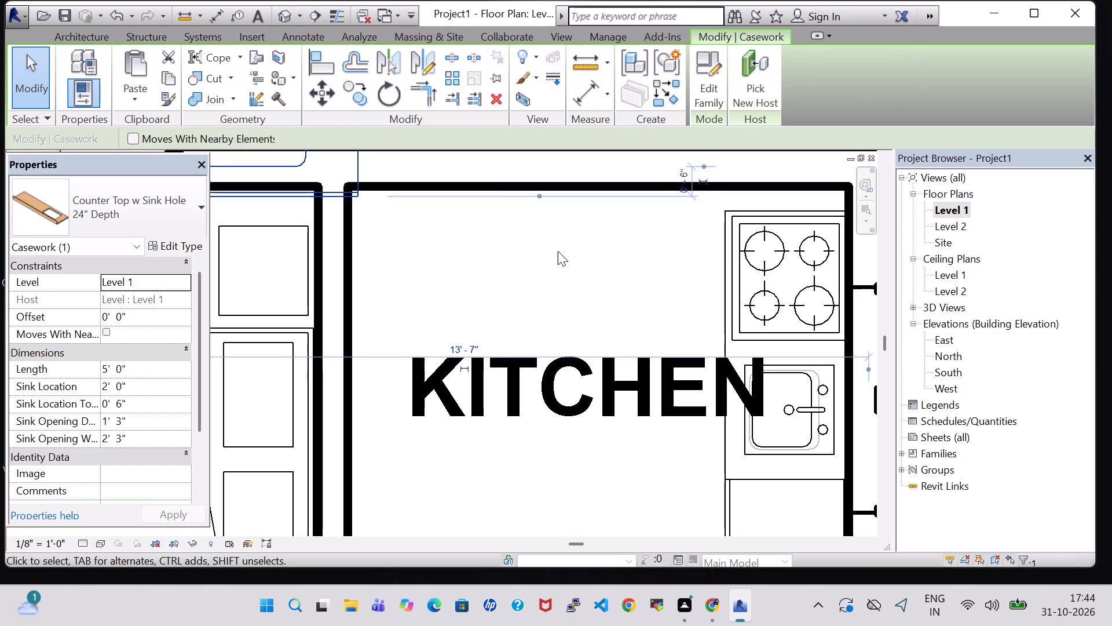
Move the rotated counter top back inside the kitchen, against the rear wall near the bedroom partition.
middle_drag(429, 249, 422, 308)
scroll(422, 306, down, 6)
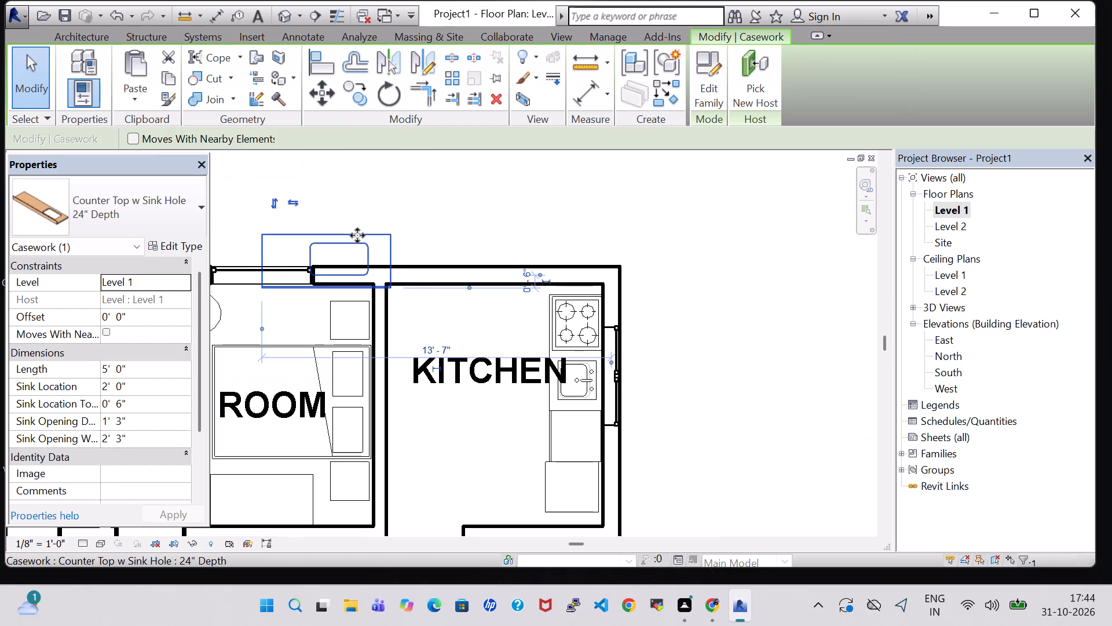
drag(357, 235, 483, 288)
scroll(483, 288, up, 4)
key(Down)
key(Right)
key(Right)
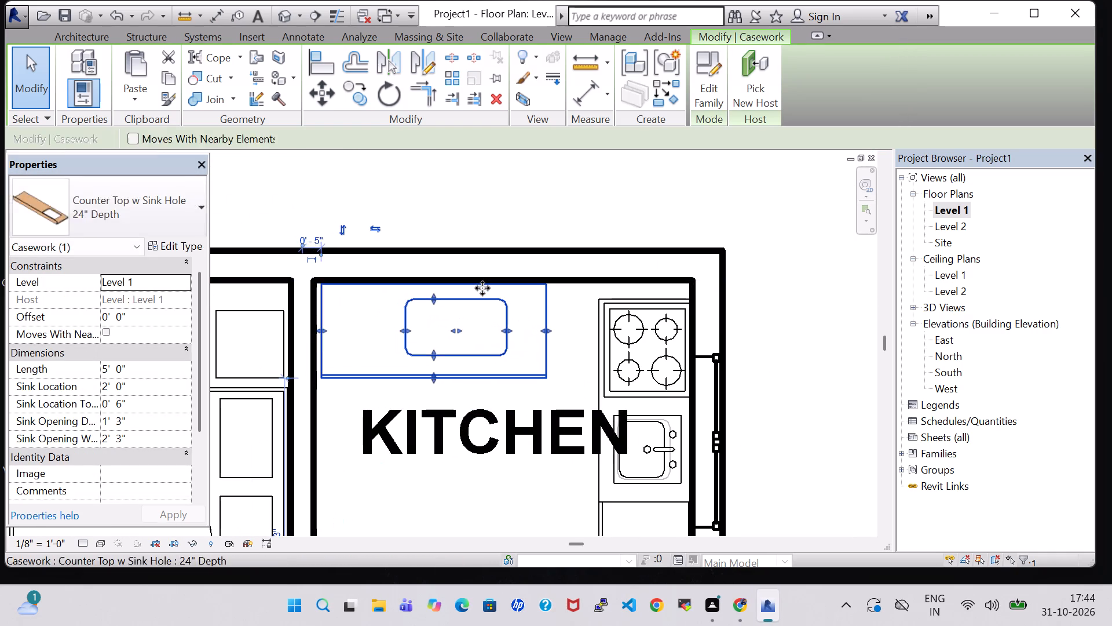
key(Right)
key(Down)
key(Up)
key(Left)
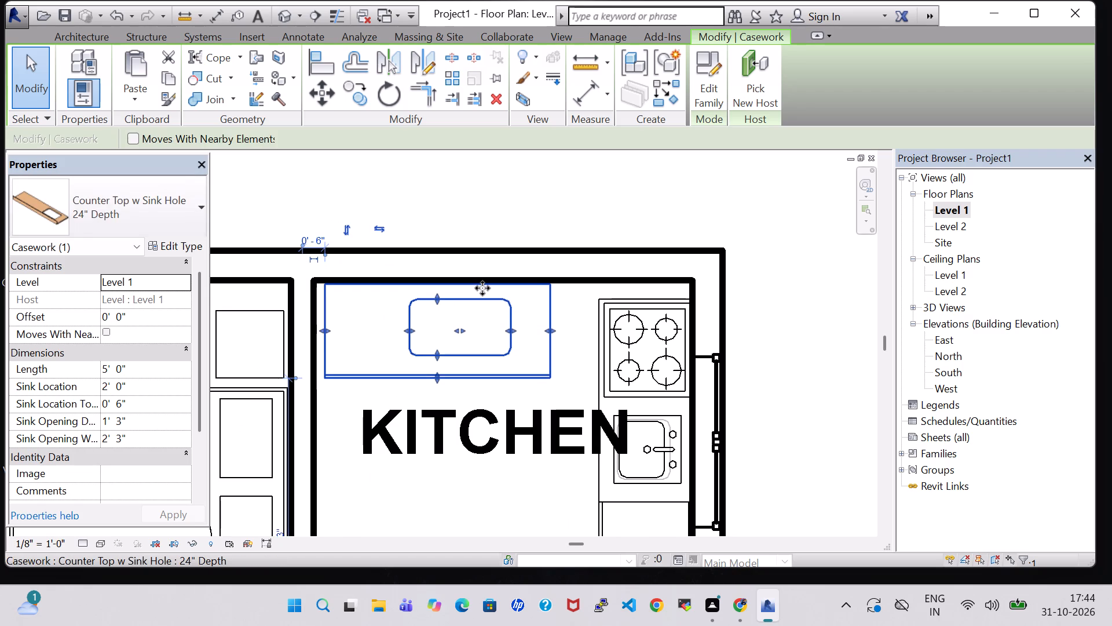
click(546, 182)
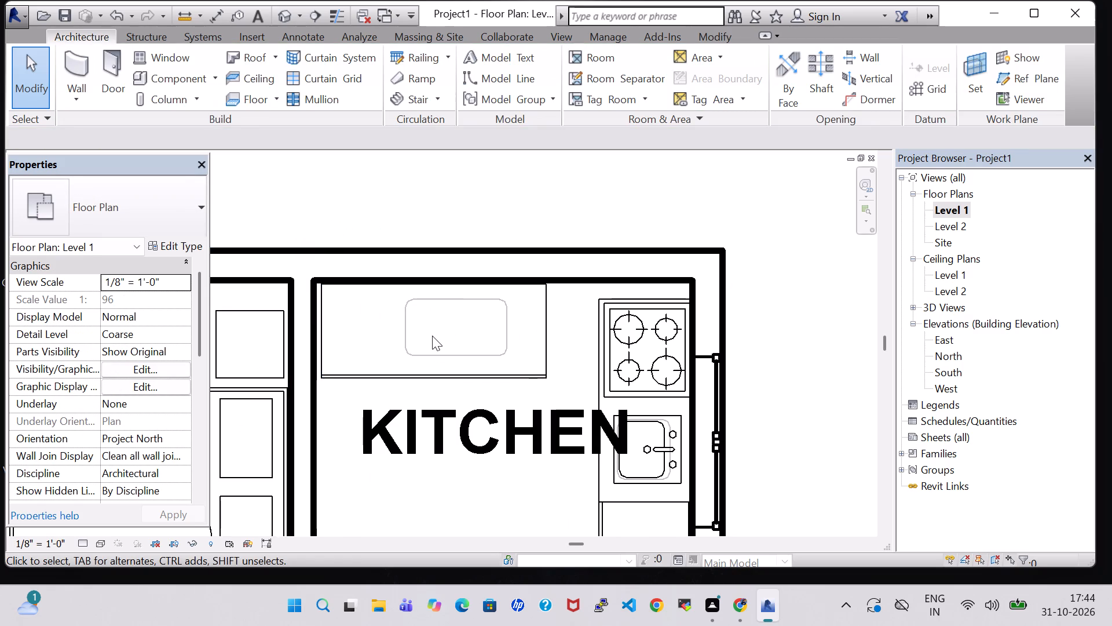
Stretch the counter top's sink opening slightly wider, to about 2' 4 3/8".
click(509, 347)
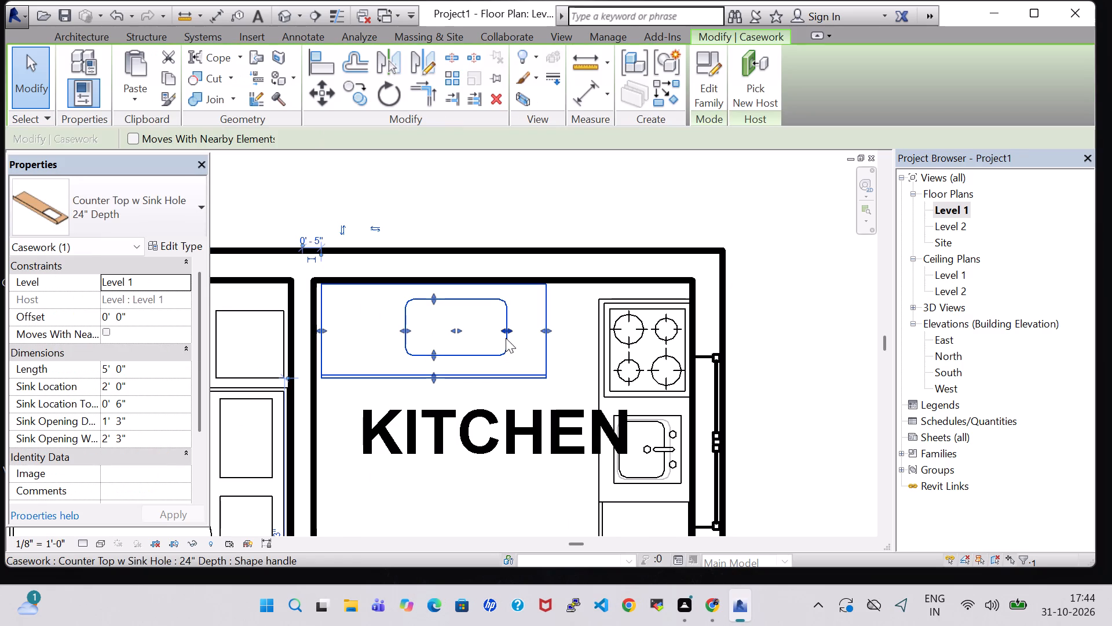
click(509, 330)
triple_click(509, 330)
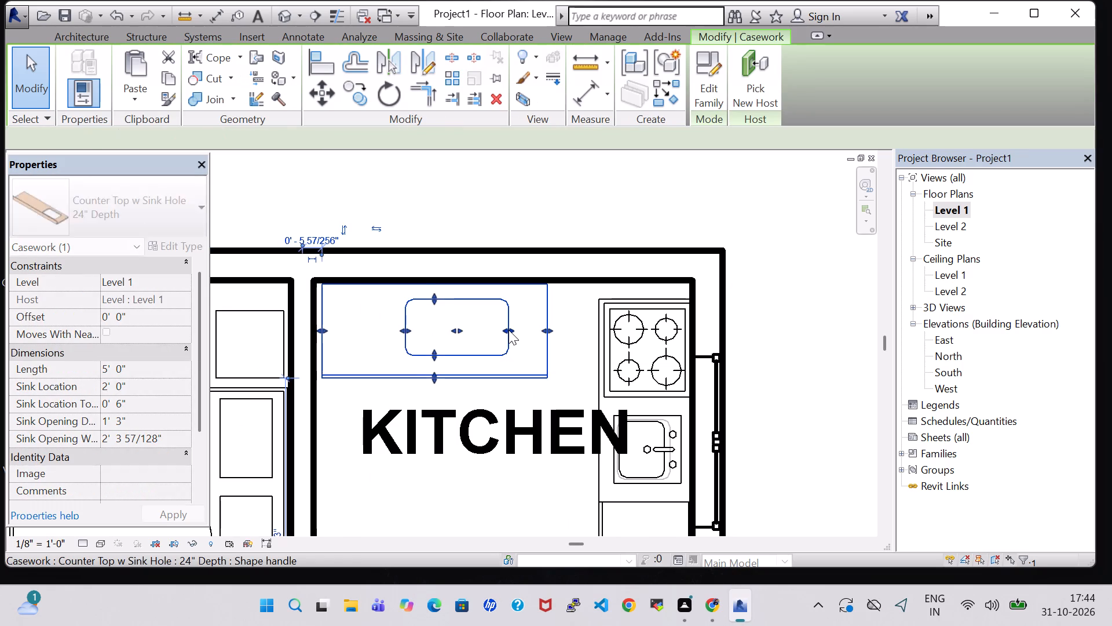
double_click(509, 330)
double_click(510, 330)
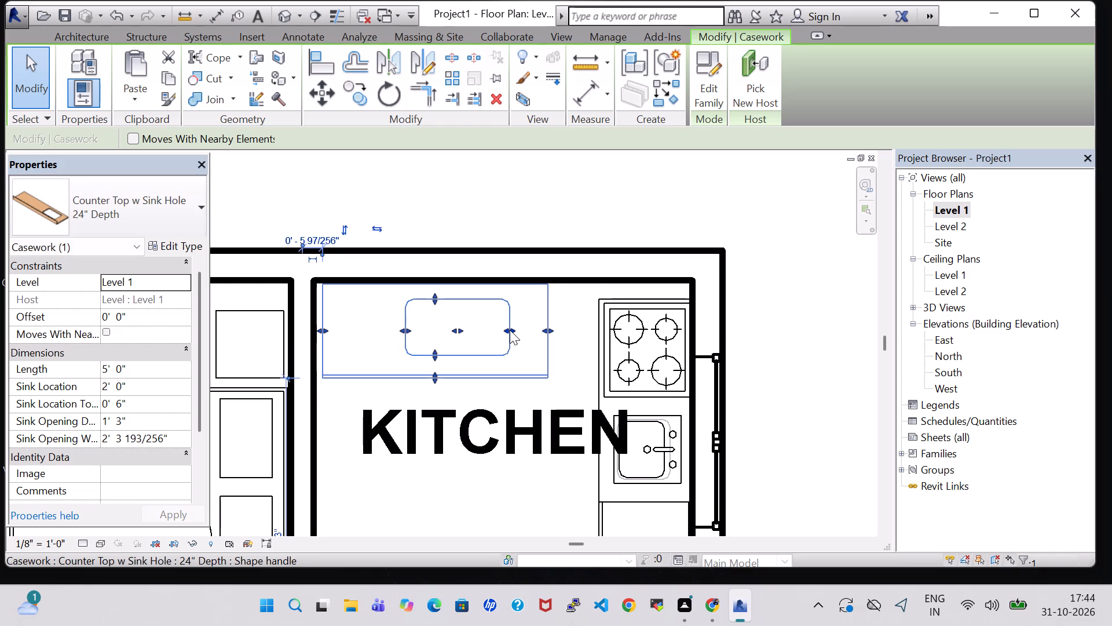
triple_click(512, 327)
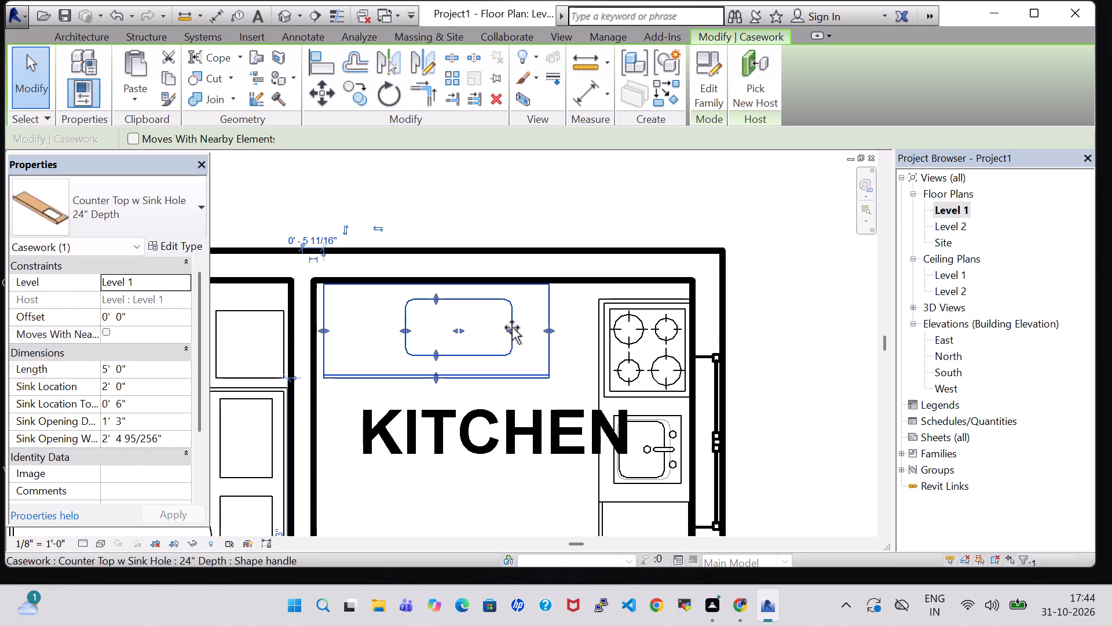
triple_click(512, 327)
double_click(512, 327)
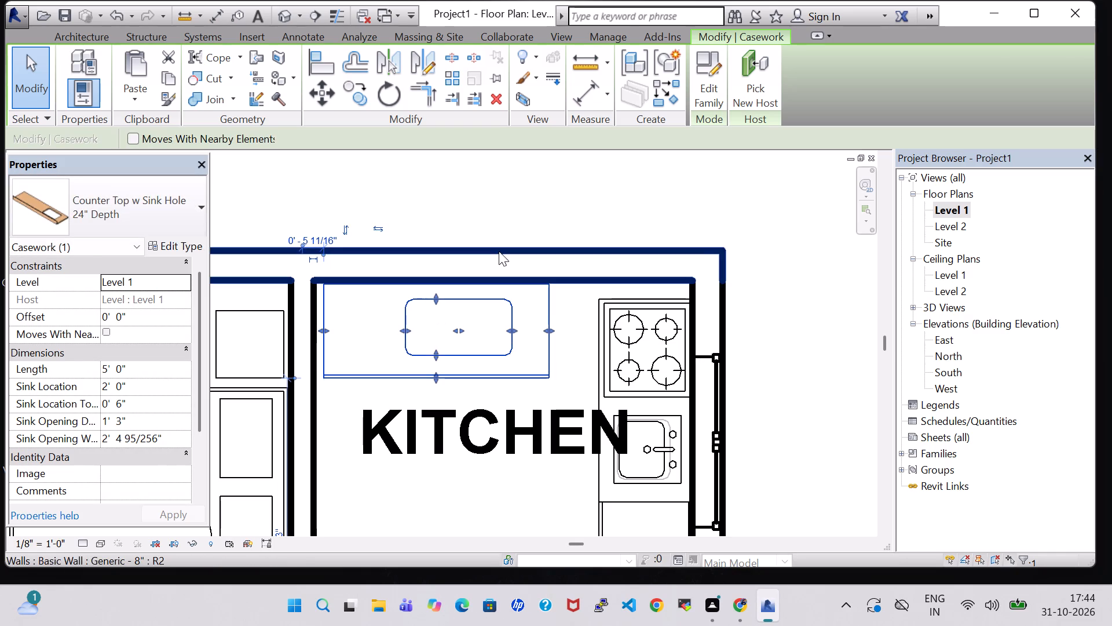
click(487, 199)
Nudge the counter top sideways until it sits against the partition between the kitchen and the bedroom.
click(483, 381)
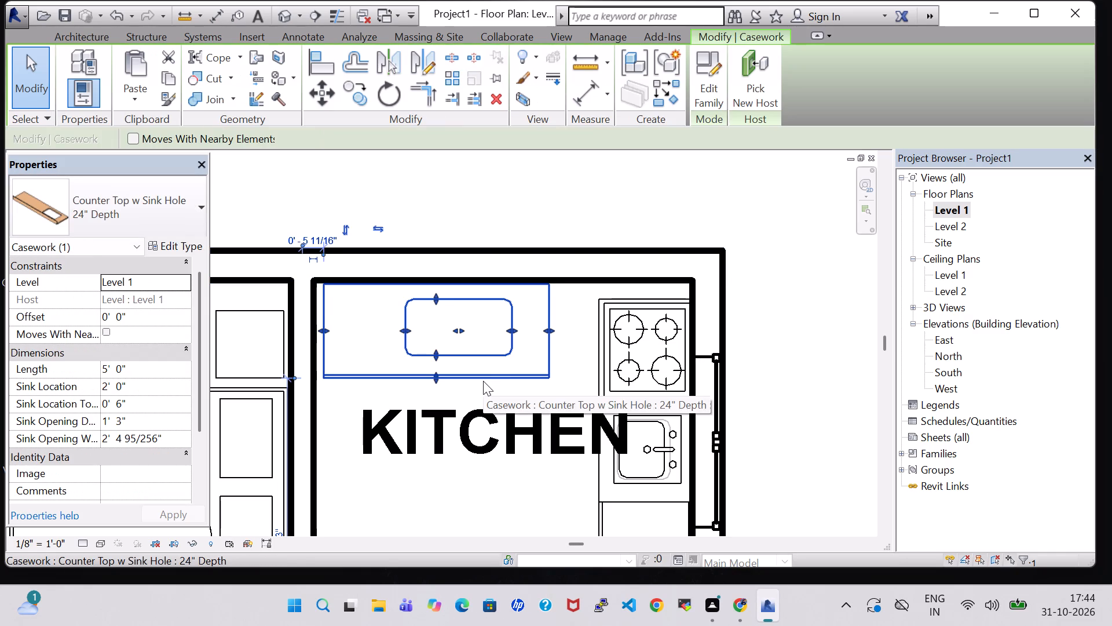
key(Down)
key(Left)
key(Left)
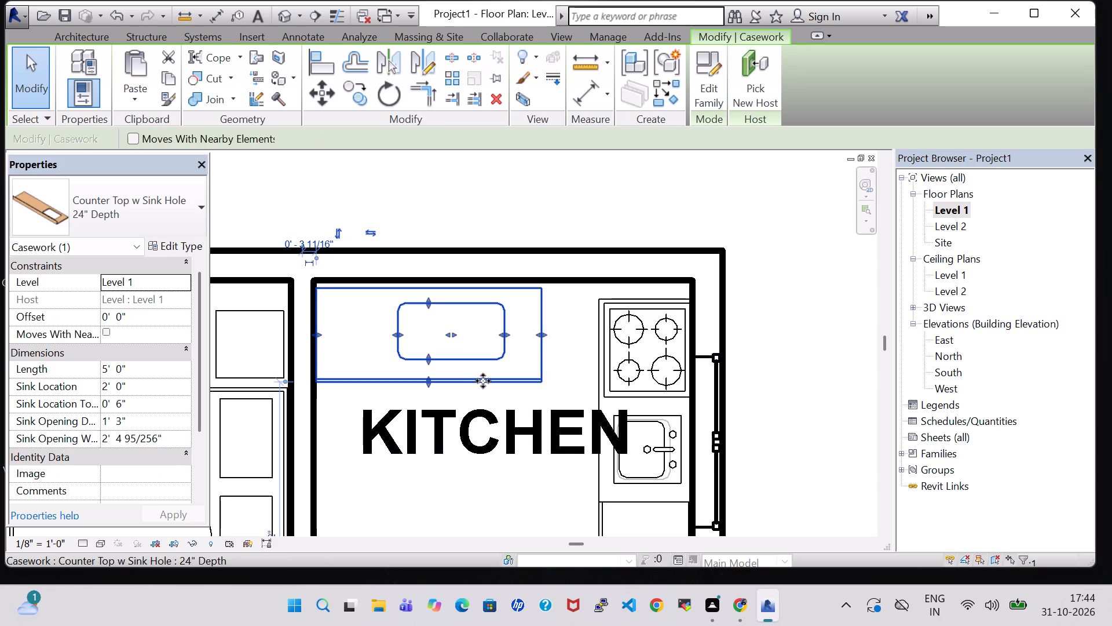
key(Up)
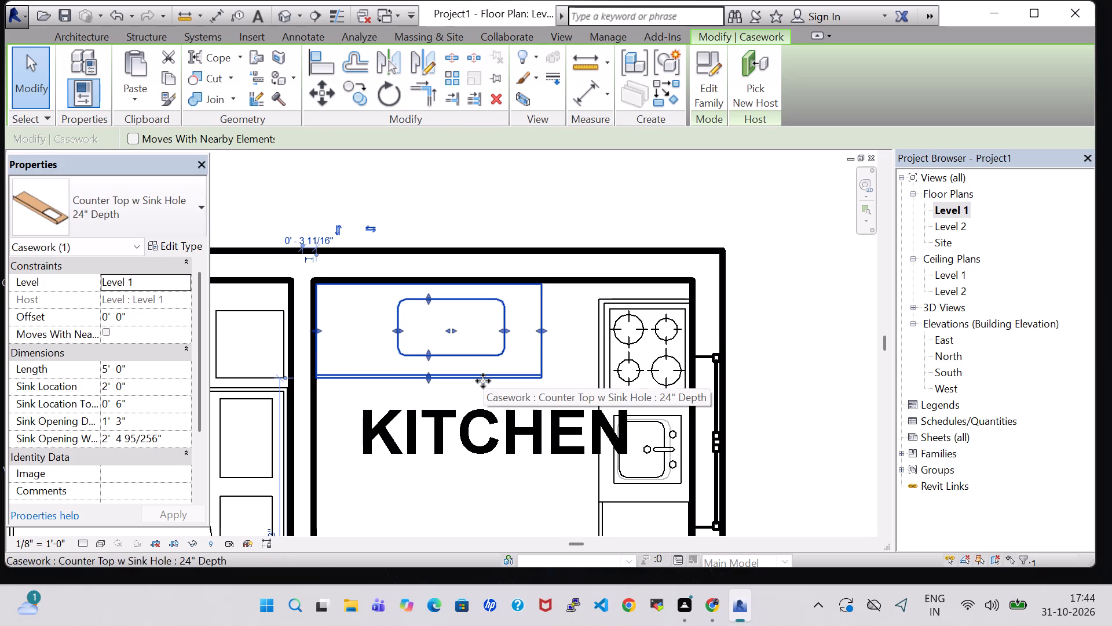
click(513, 184)
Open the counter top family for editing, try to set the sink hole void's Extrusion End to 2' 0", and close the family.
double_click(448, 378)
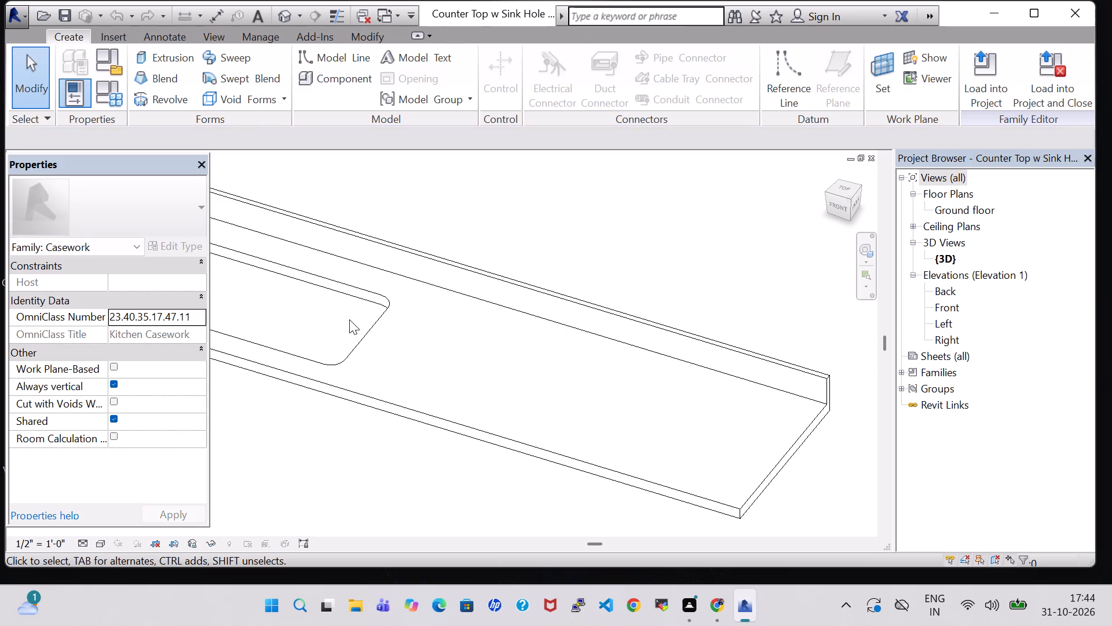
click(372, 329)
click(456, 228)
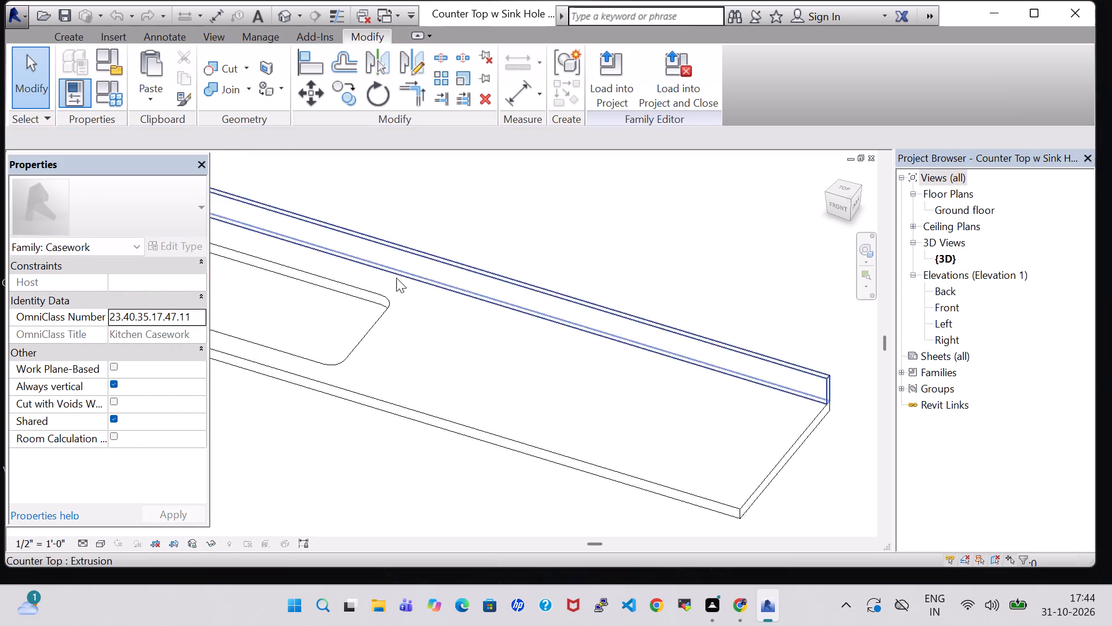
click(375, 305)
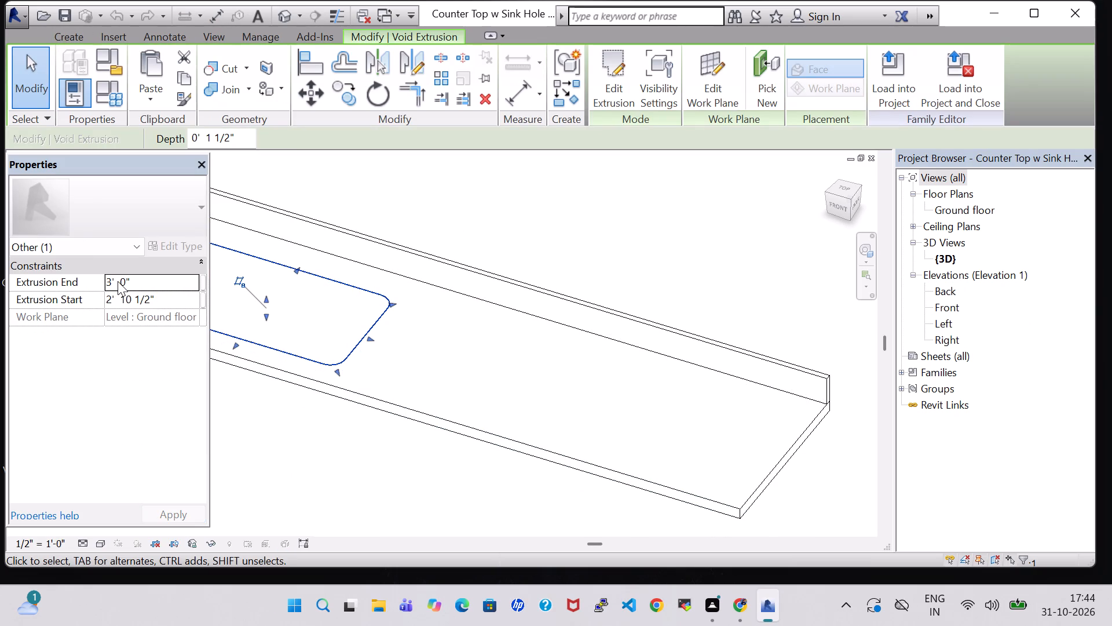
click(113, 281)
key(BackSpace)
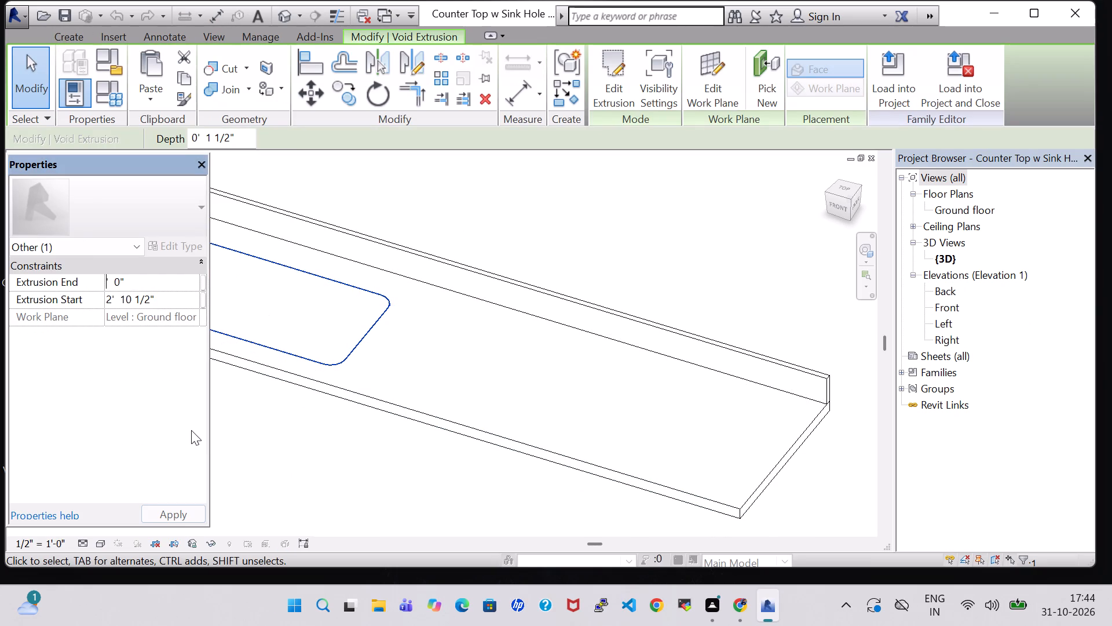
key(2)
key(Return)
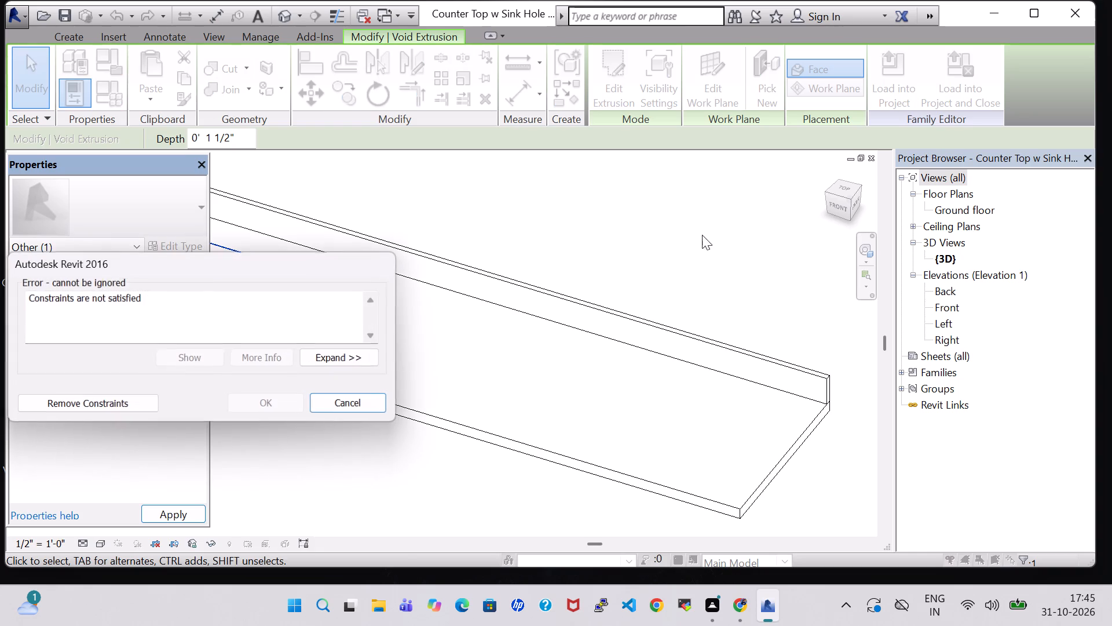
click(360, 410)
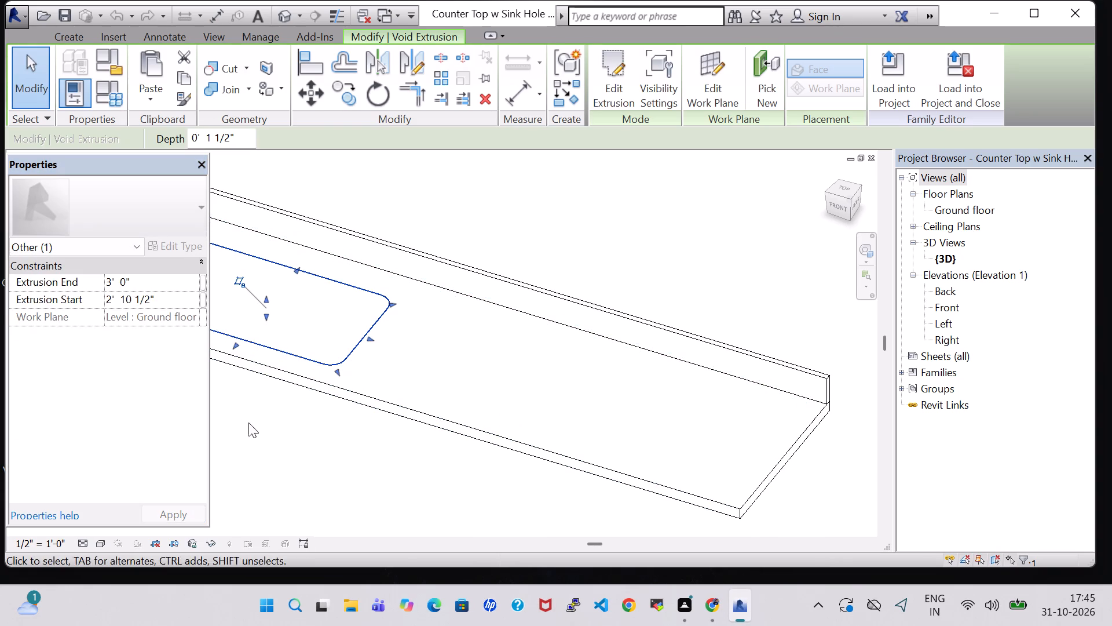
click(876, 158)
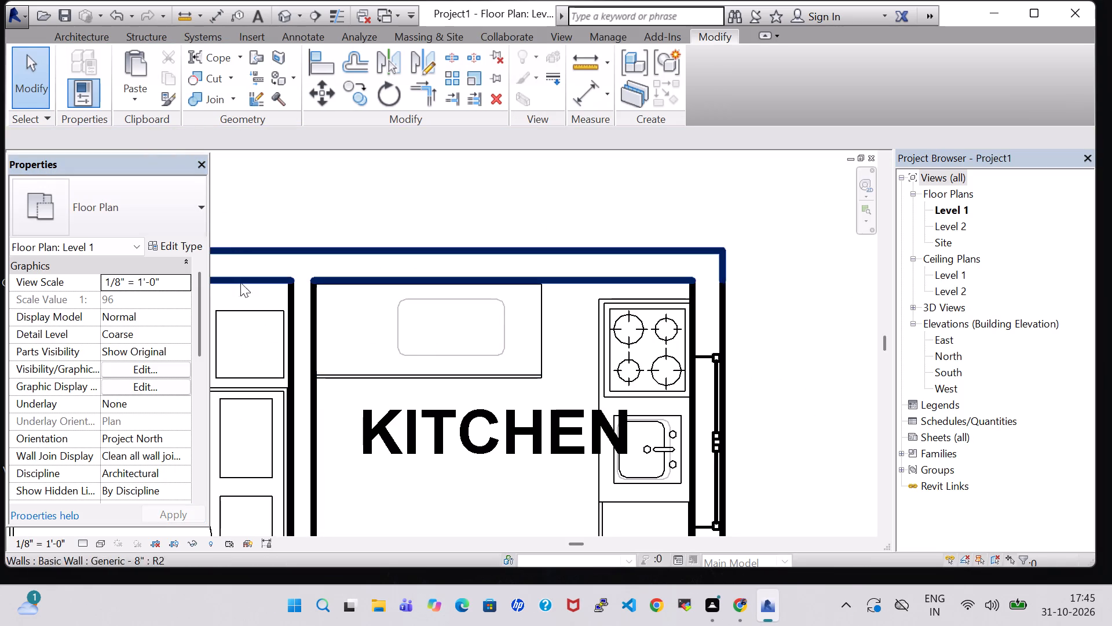
Inspect the kitchen counter top and the surrounding rooms in the 3D view.
click(287, 11)
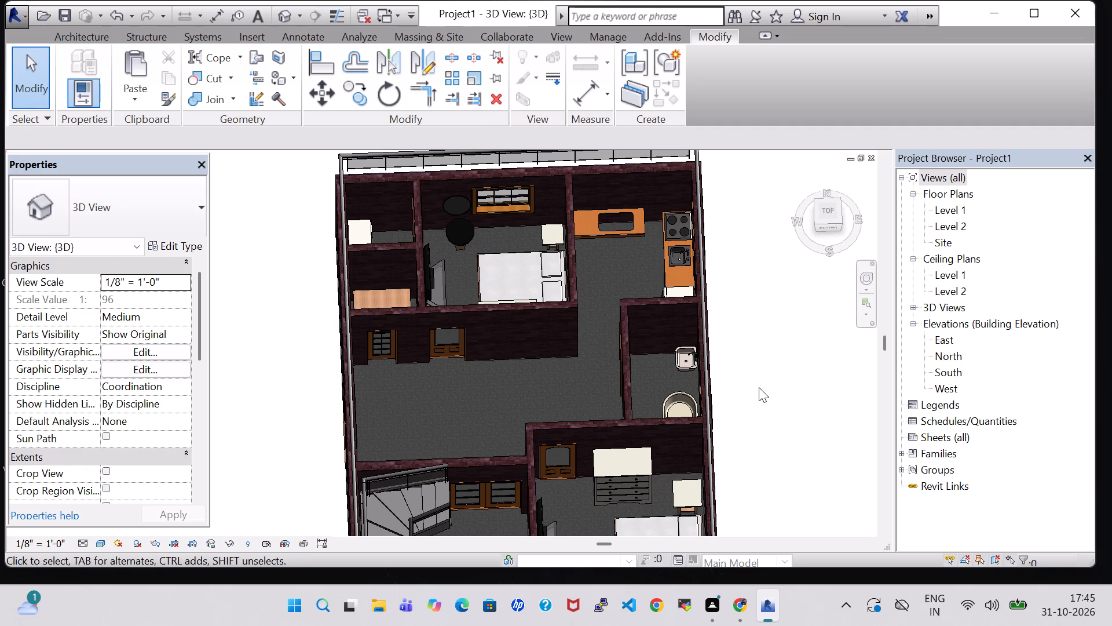
middle_drag(759, 387, 810, 300)
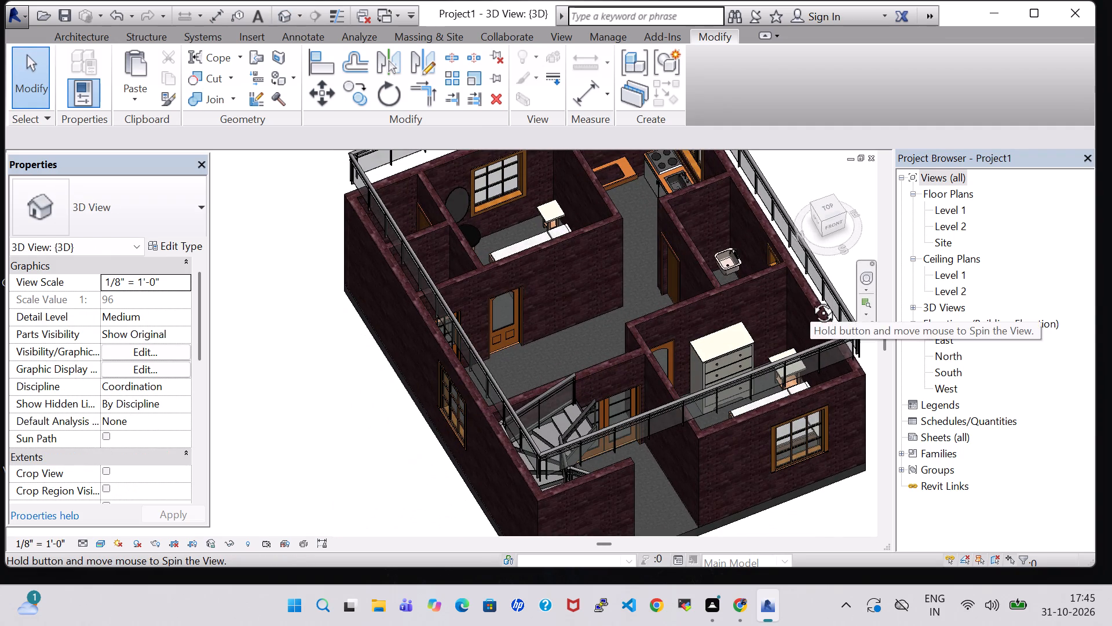
middle_drag(810, 300, 753, 347)
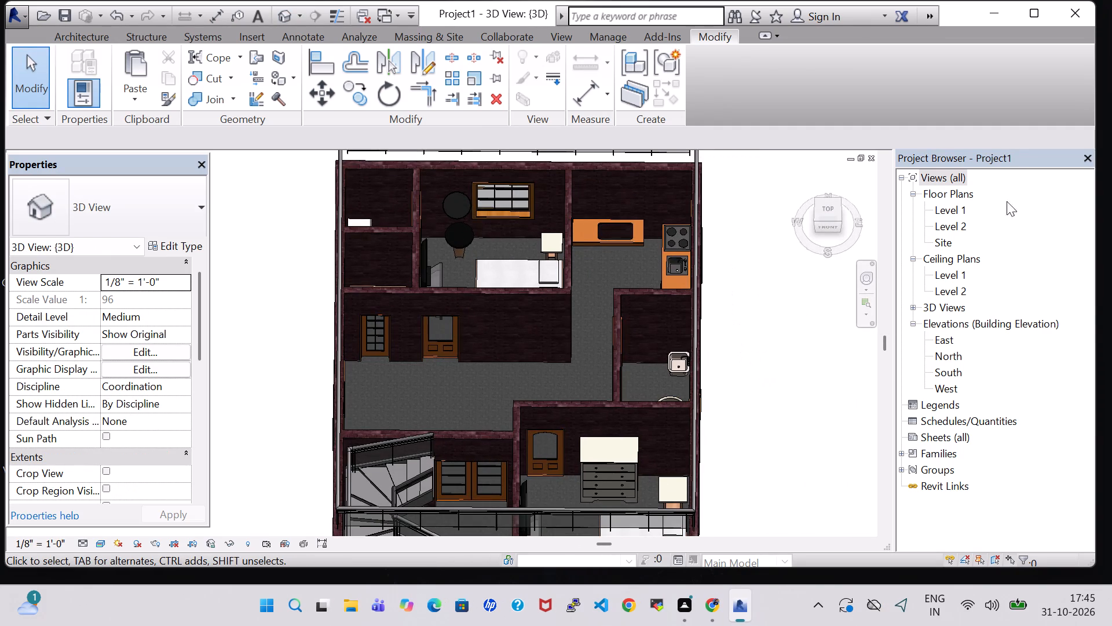
Return to the Level 1 floor plan and load the Oven Double-Built-in family from the Domestic specialty equipment folder.
double_click(954, 212)
scroll(526, 311, down, 4)
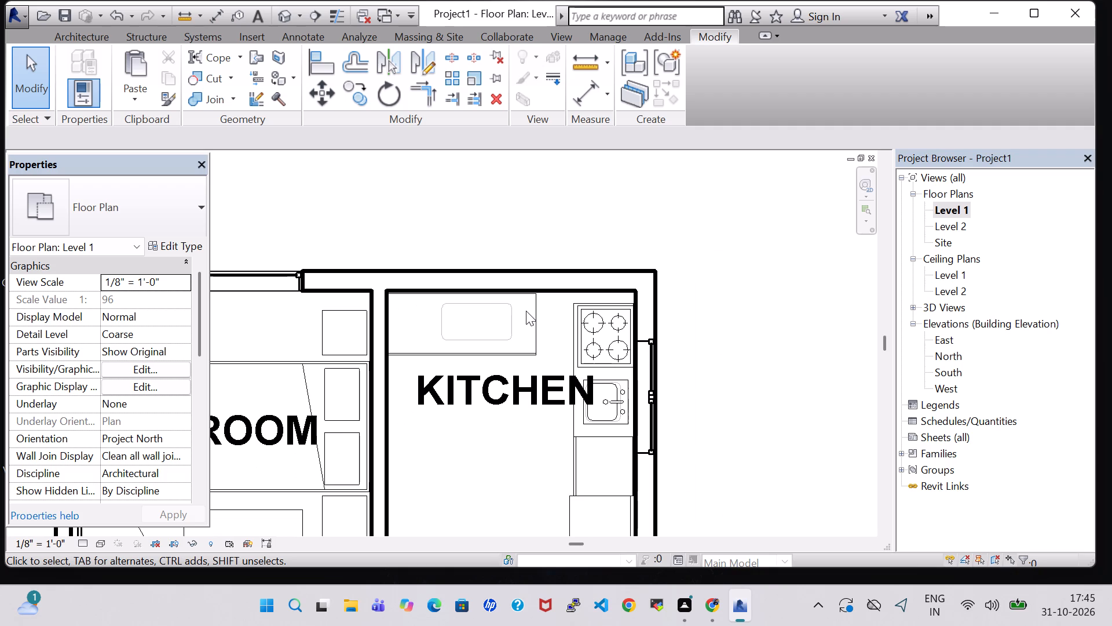
scroll(526, 311, down, 3)
middle_drag(712, 365, 714, 336)
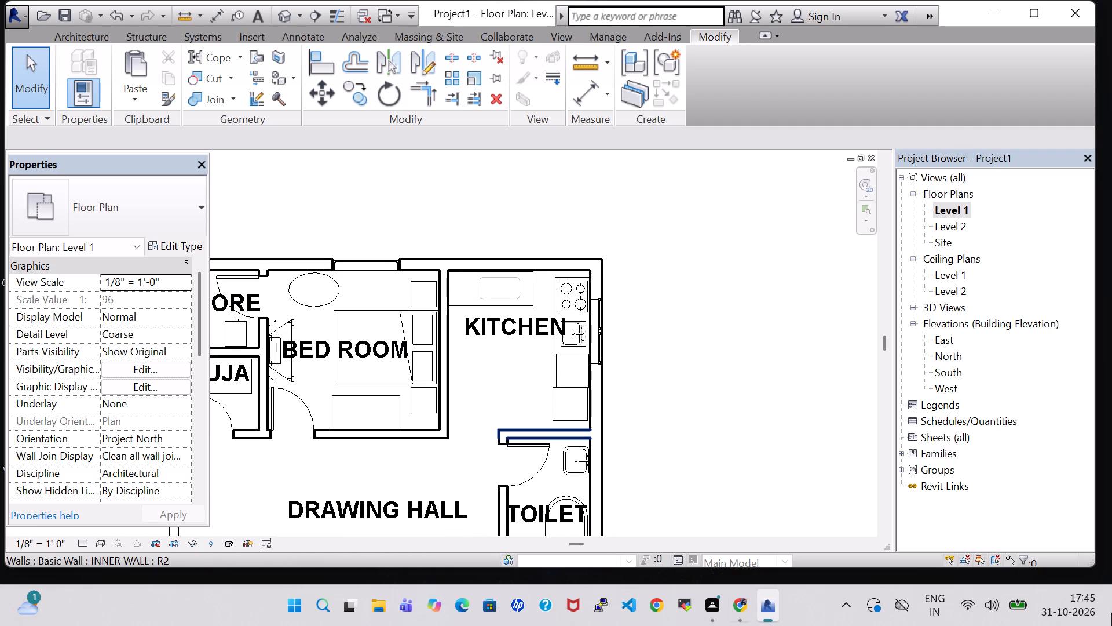
click(94, 28)
click(97, 34)
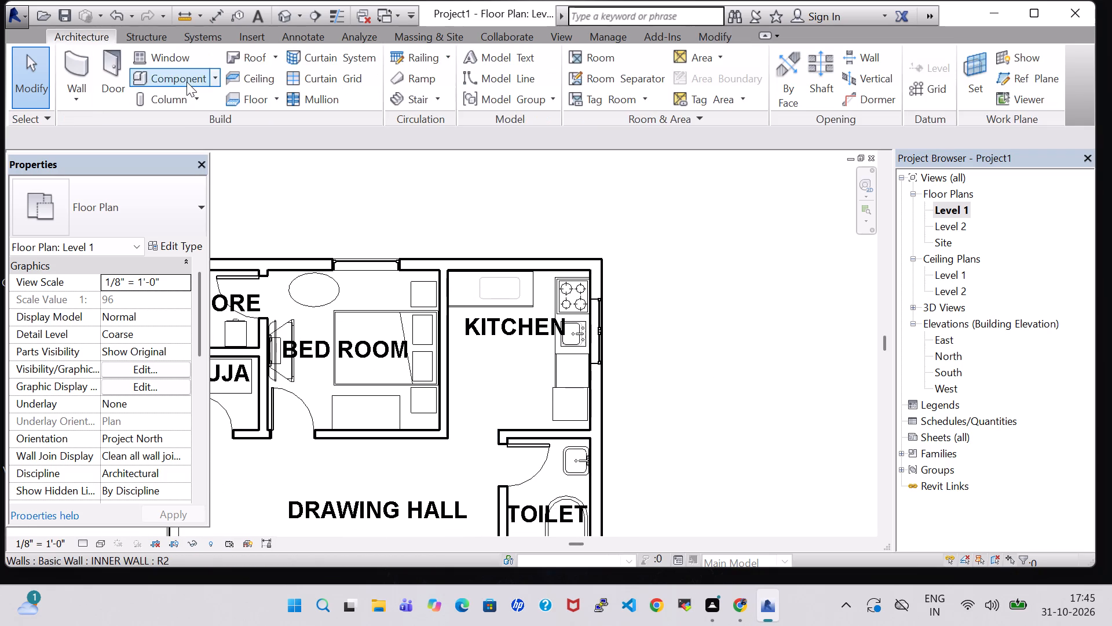
click(186, 82)
click(711, 83)
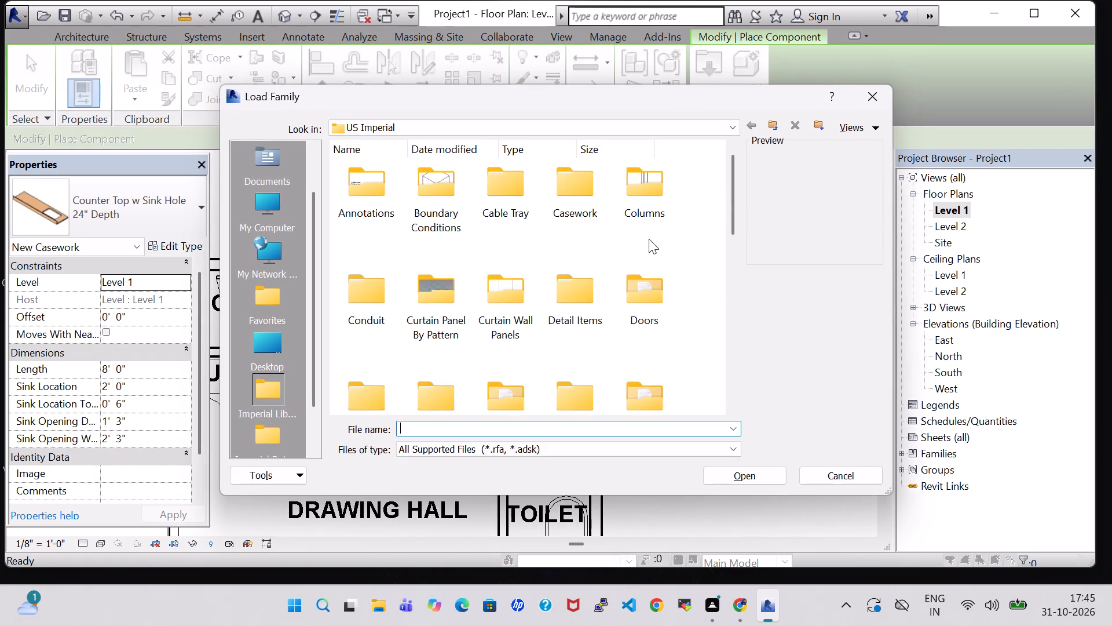
scroll(649, 239, down, 1)
scroll(415, 294, down, 1)
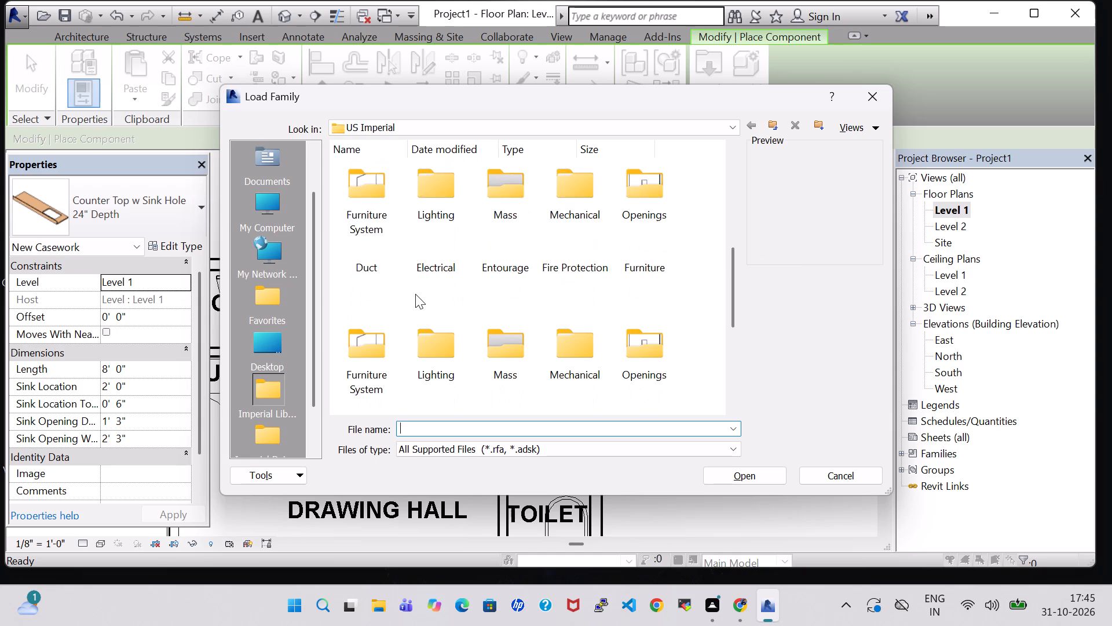
scroll(415, 294, down, 1)
double_click(434, 257)
double_click(438, 200)
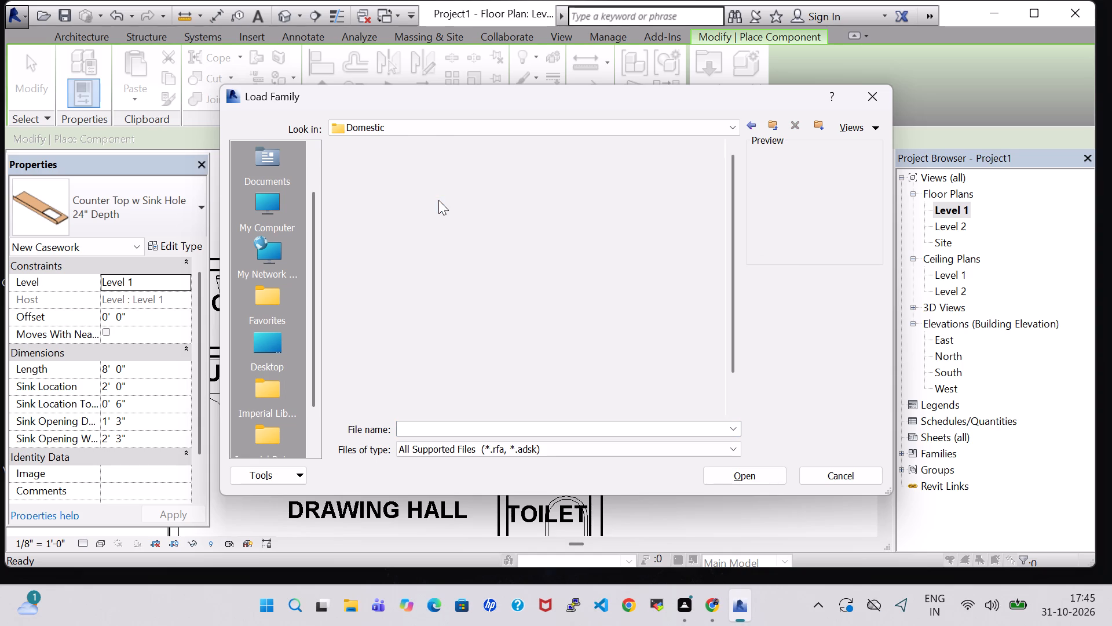
click(515, 278)
click(746, 476)
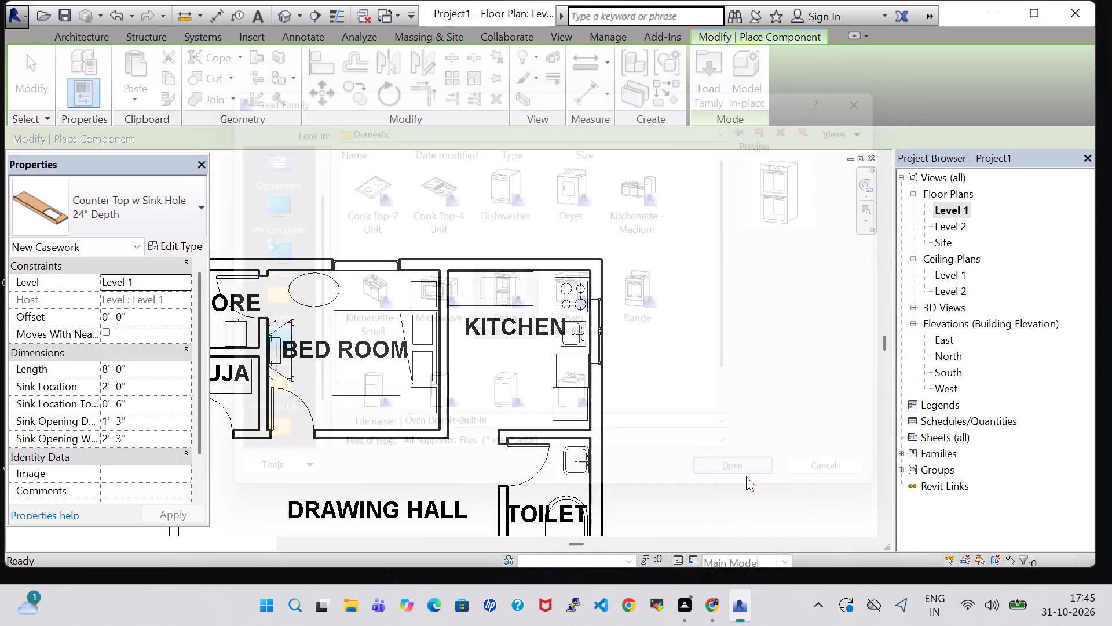
Place the double built-in oven in the kitchen below the counter top, rotated so its back sits against the bedroom partition.
scroll(488, 347, up, 5)
key(space)
key(space)
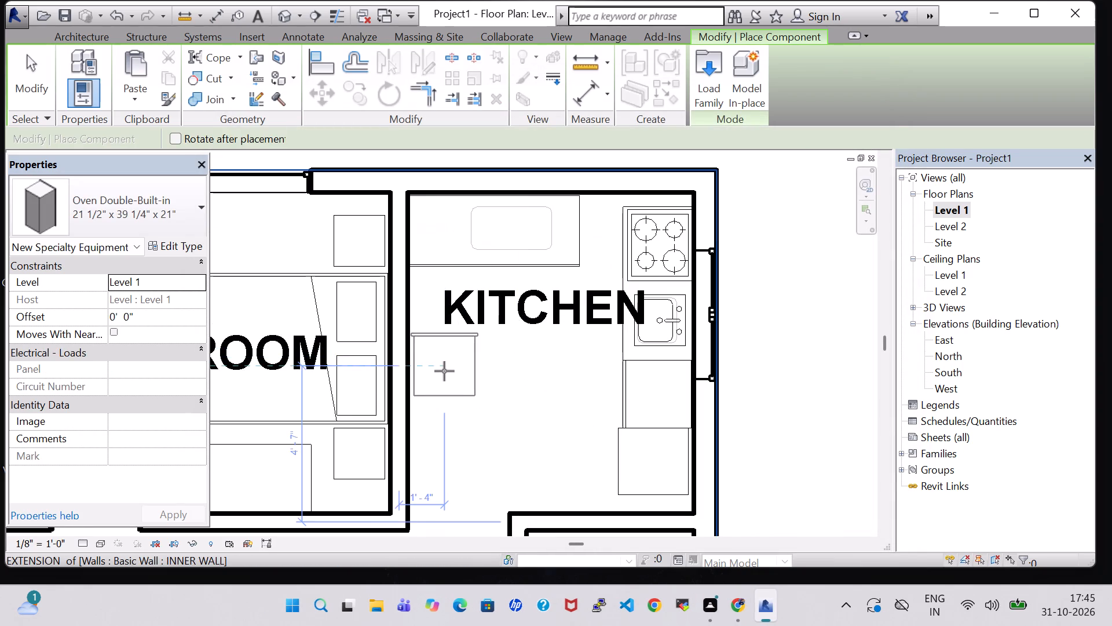
key(space)
key(space)
key(space)
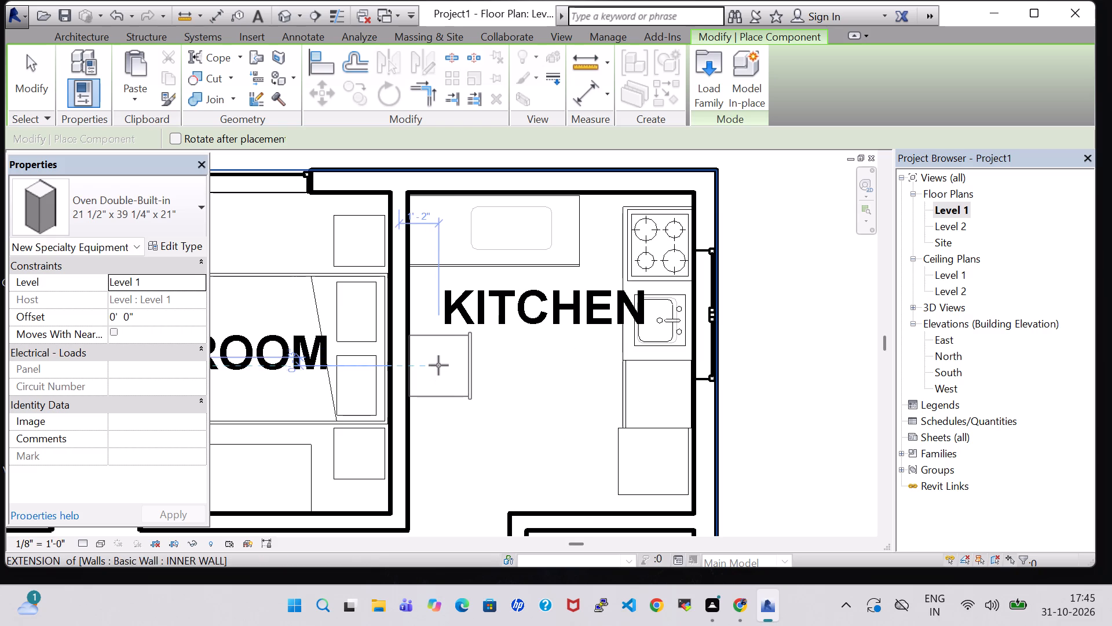
click(438, 365)
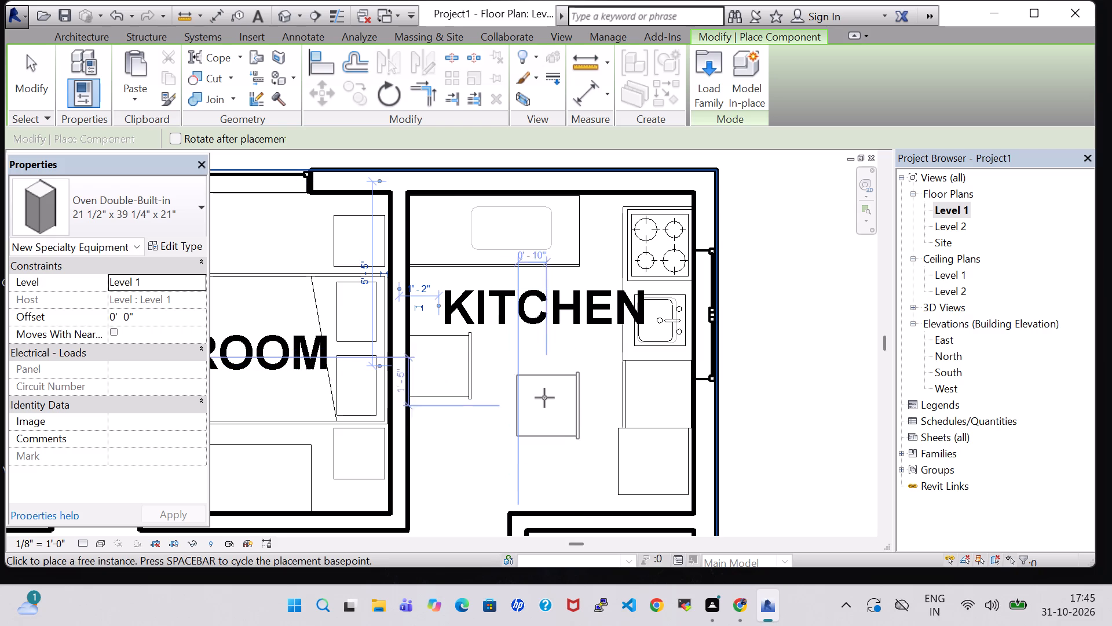
key(Escape)
key(Escape)
key(Escape)
Load the Table-Dining Round w Chairs family from the Furniture library's Tables folder.
scroll(556, 398, down, 3)
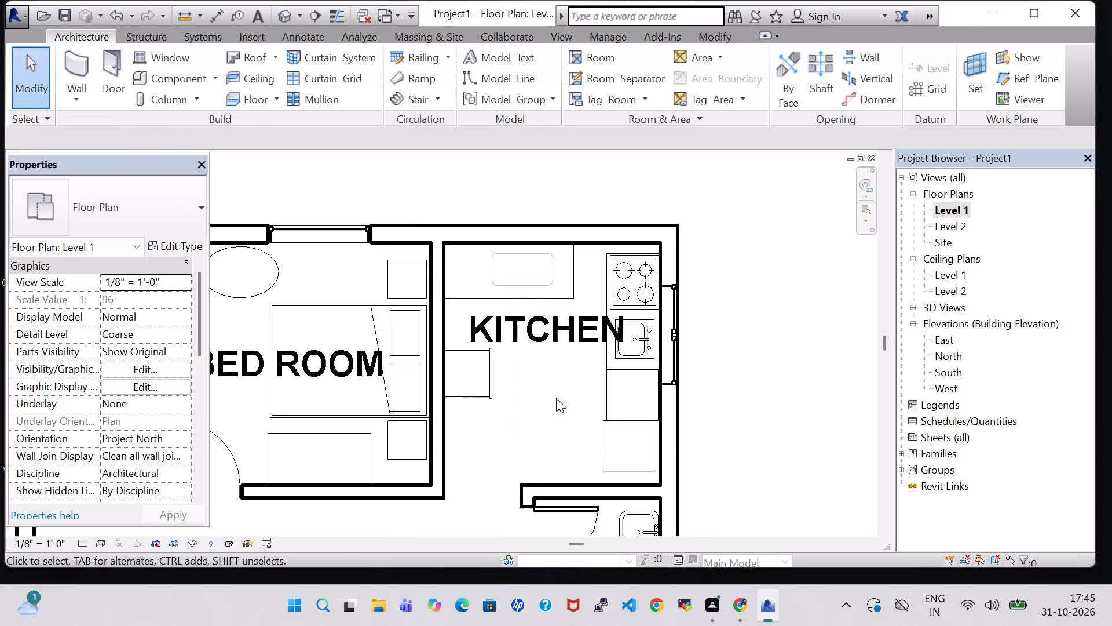
scroll(556, 398, down, 2)
middle_drag(716, 356, 715, 335)
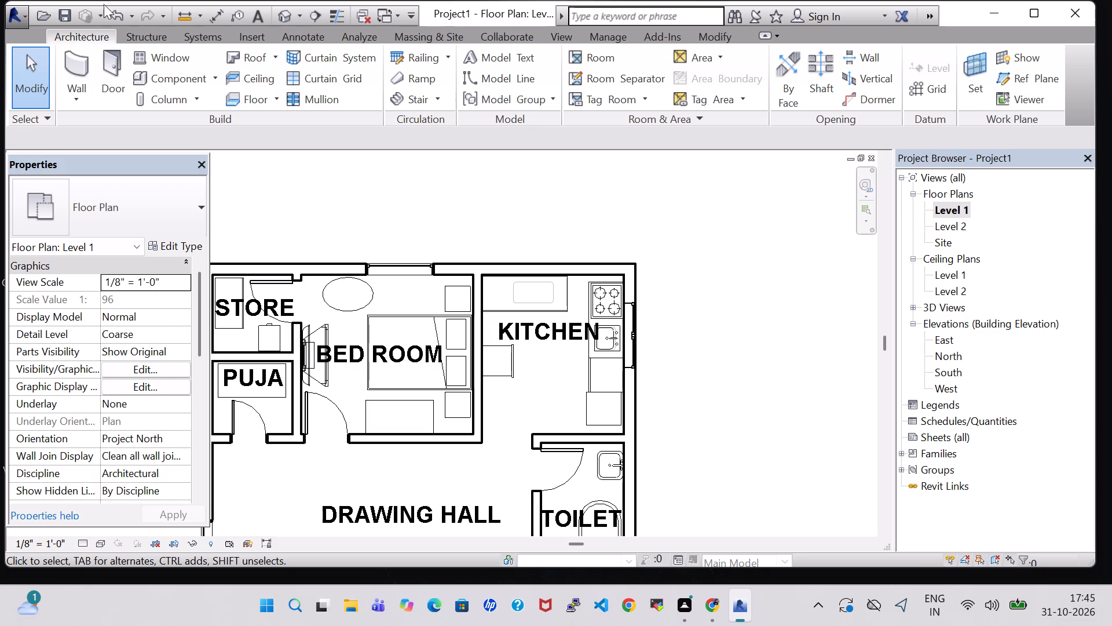
middle_drag(698, 401, 708, 343)
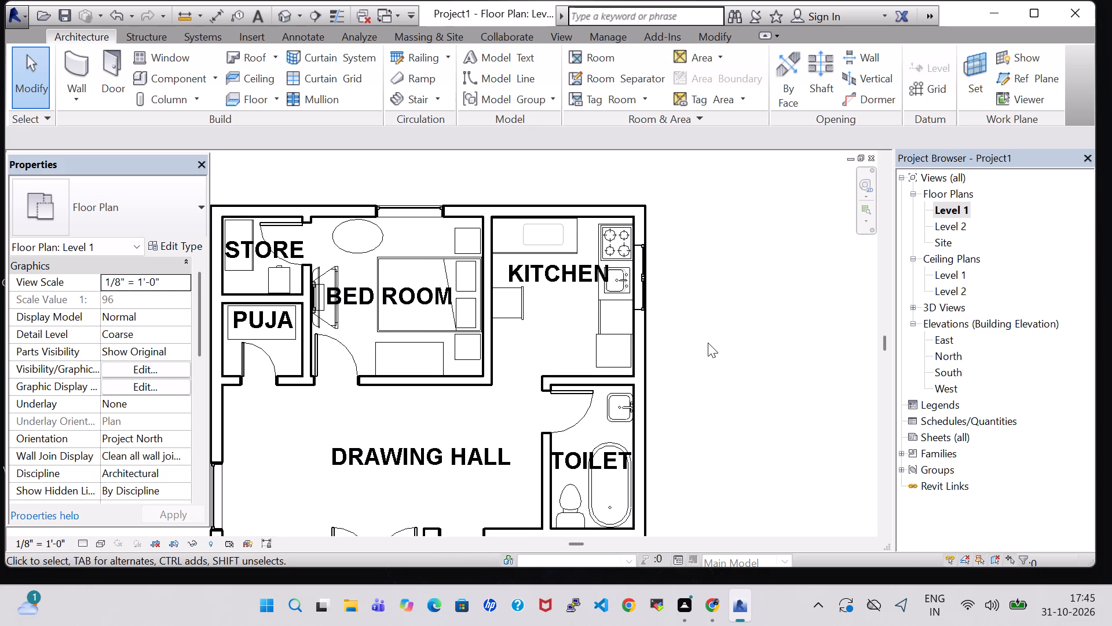
middle_drag(708, 342, 748, 281)
scroll(748, 281, down, 1)
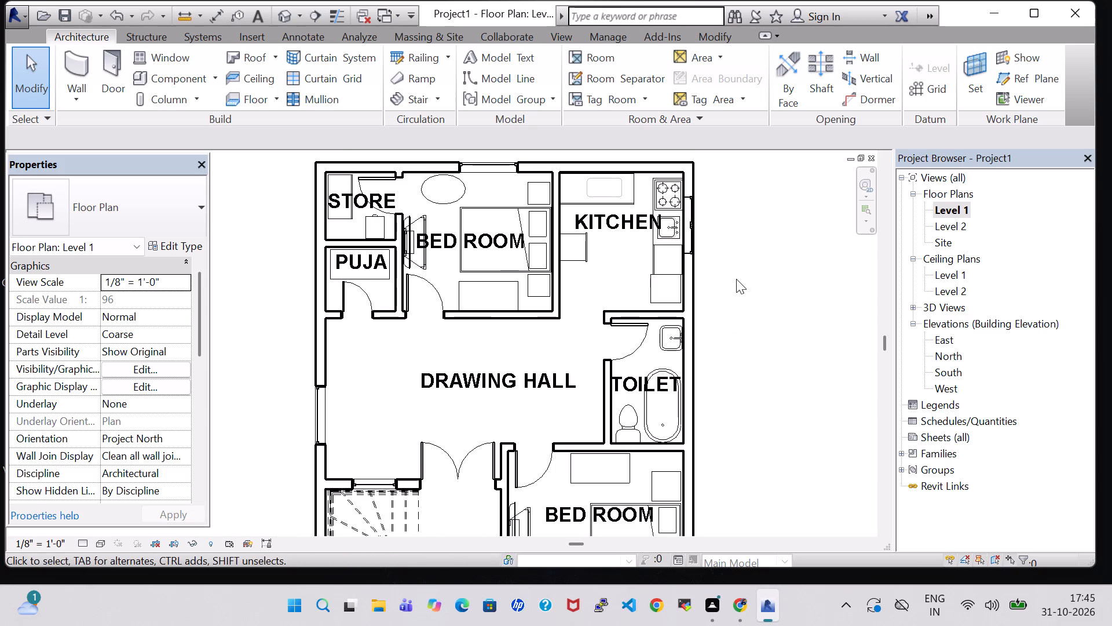
scroll(736, 279, down, 1)
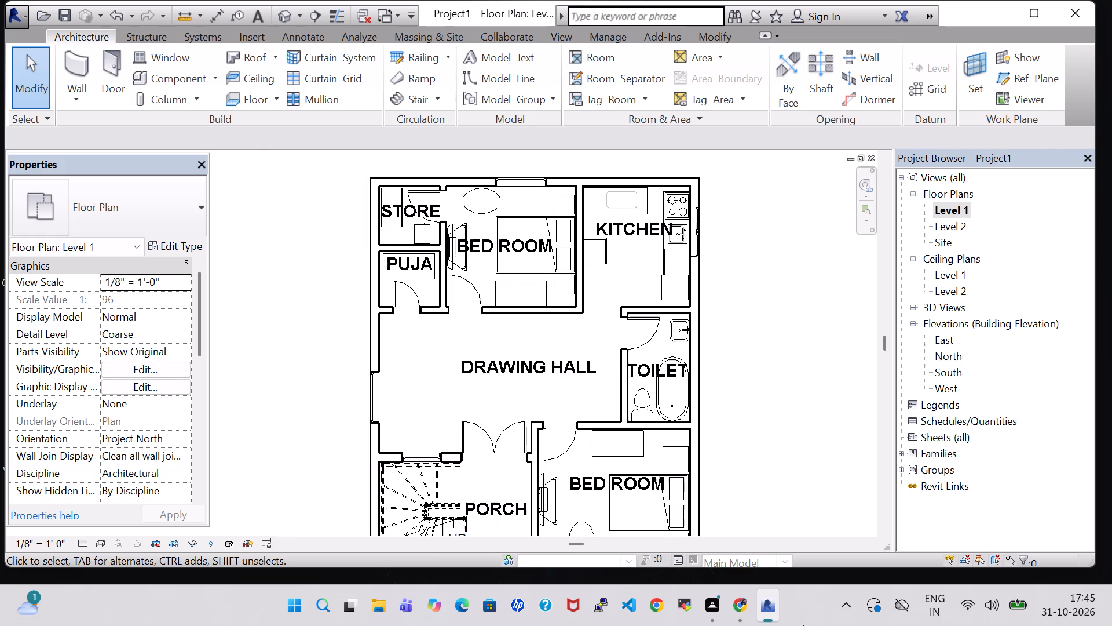
click(154, 74)
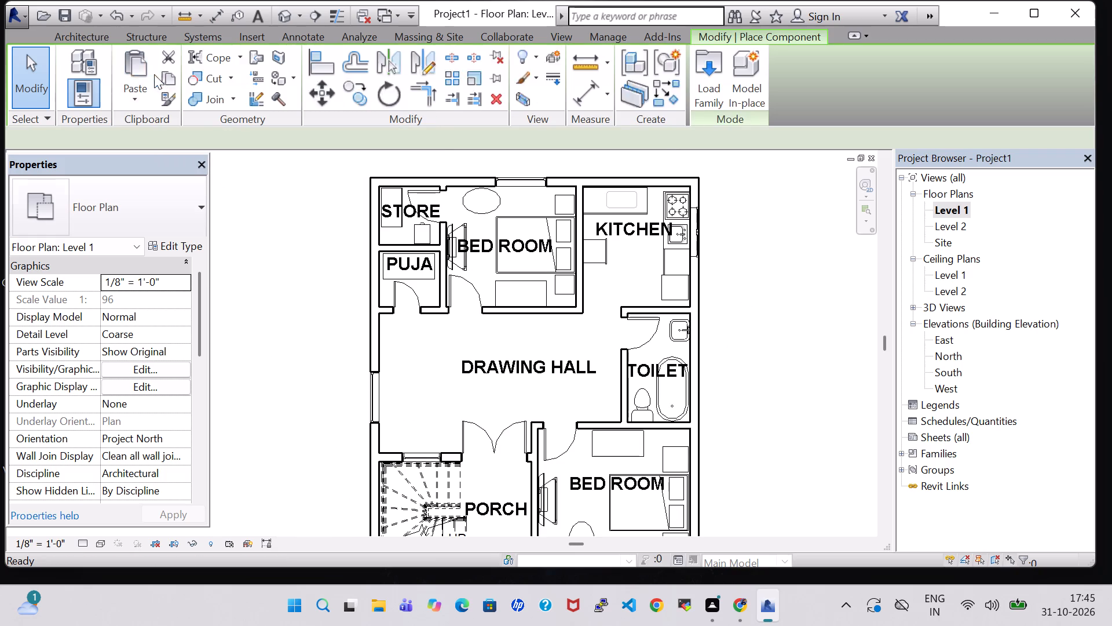
click(708, 75)
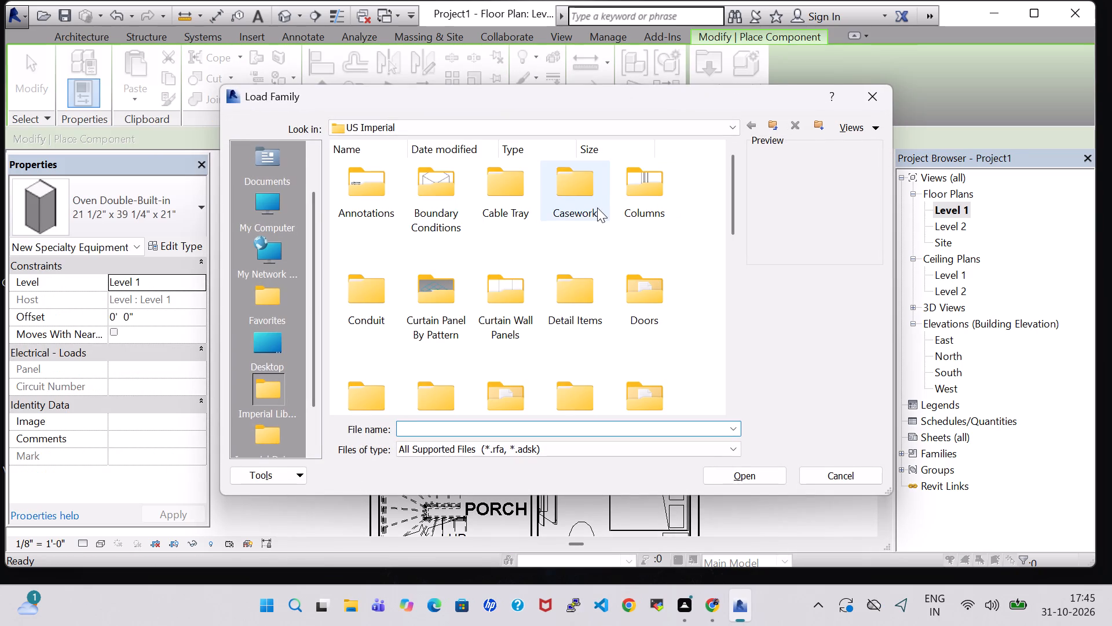
scroll(597, 208, down, 1)
double_click(627, 257)
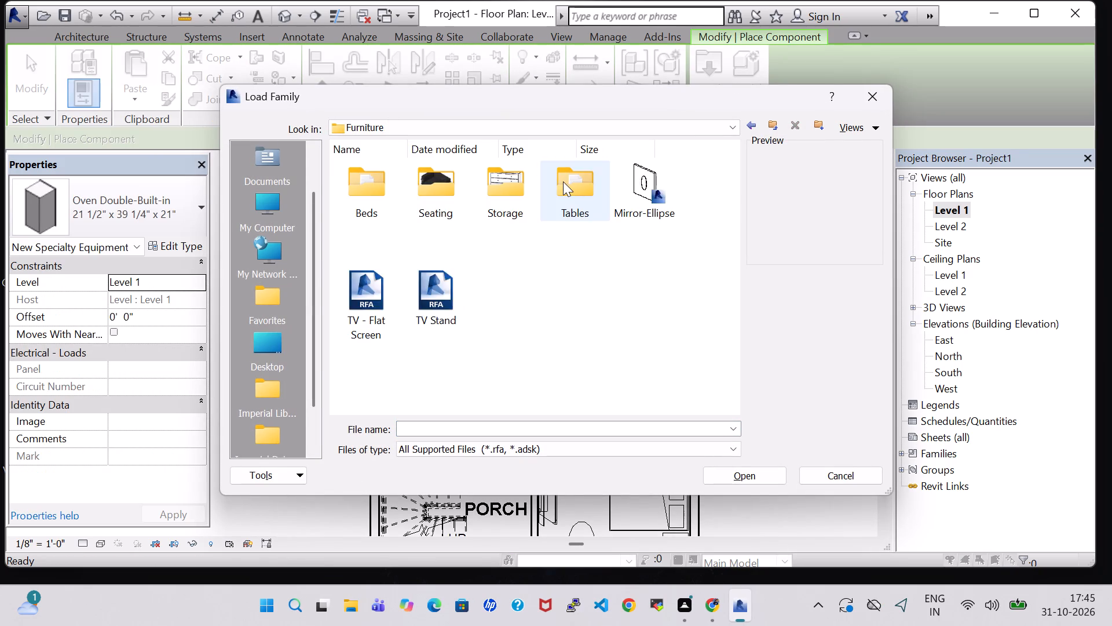
triple_click(563, 181)
click(558, 176)
click(742, 473)
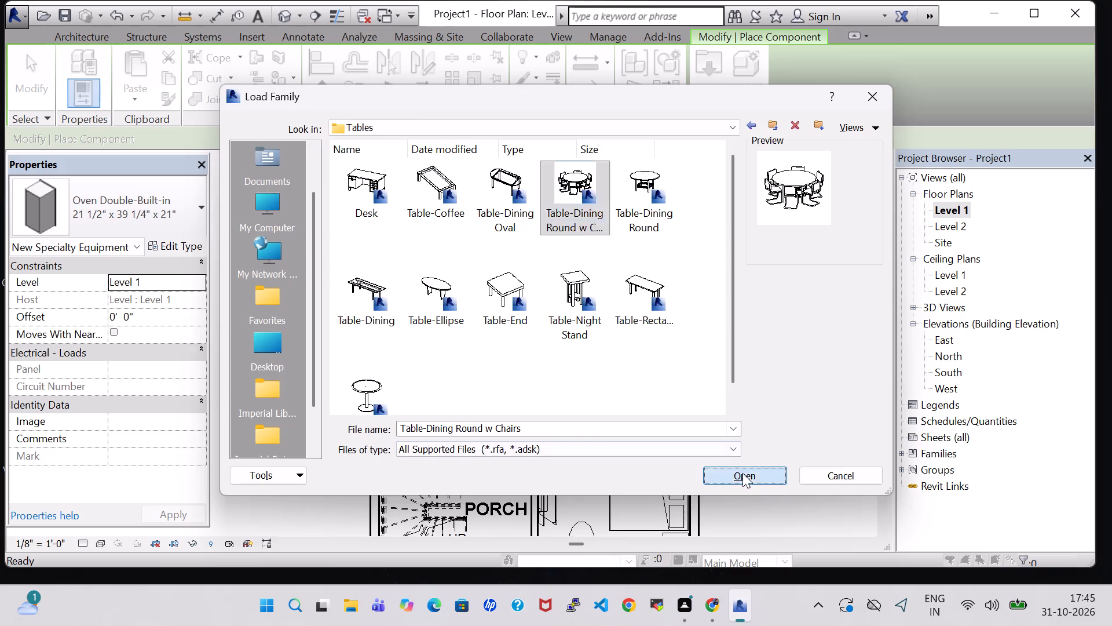
Place the 36" Diameter round dining table with chairs in the drawing hall, about 3' 8" from the rear bedroom's wall.
scroll(546, 373, up, 4)
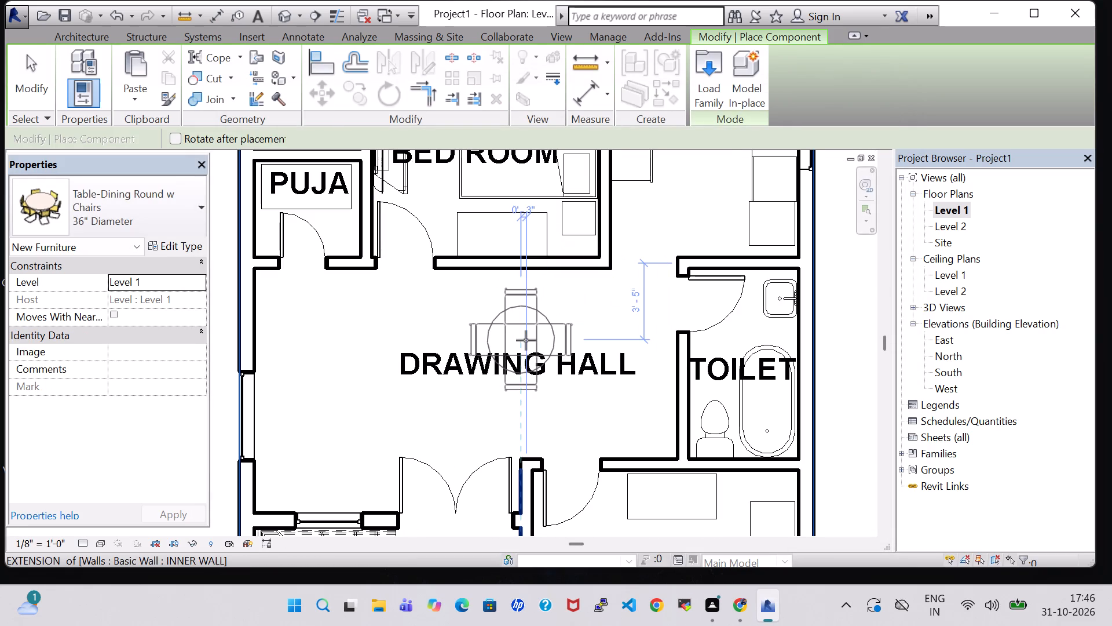
click(531, 344)
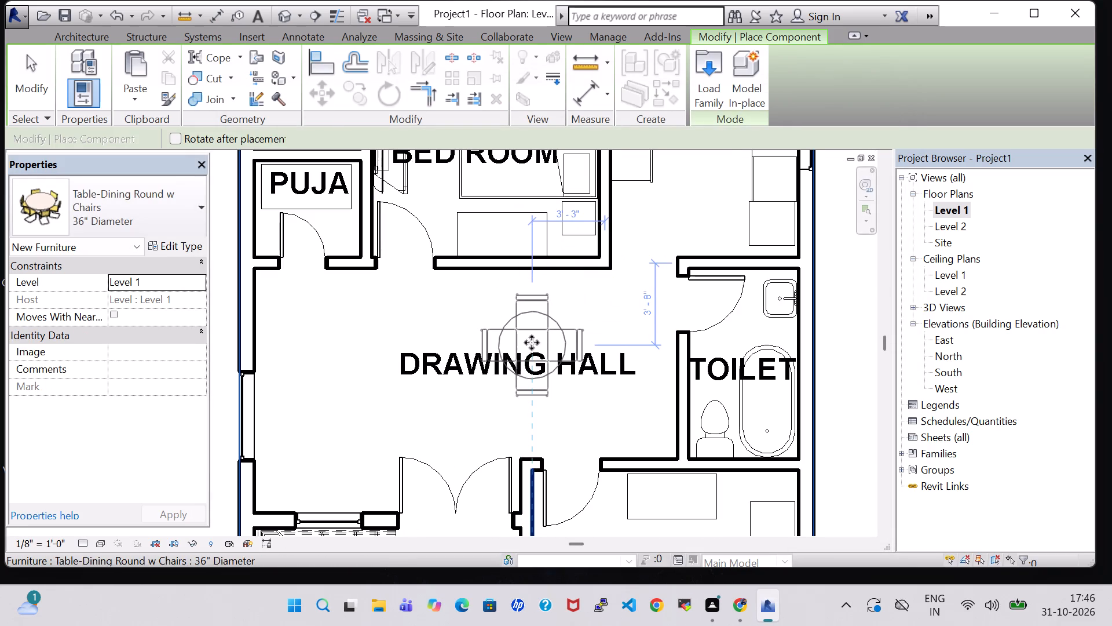
key(Escape)
key(Escape)
key(Escape)
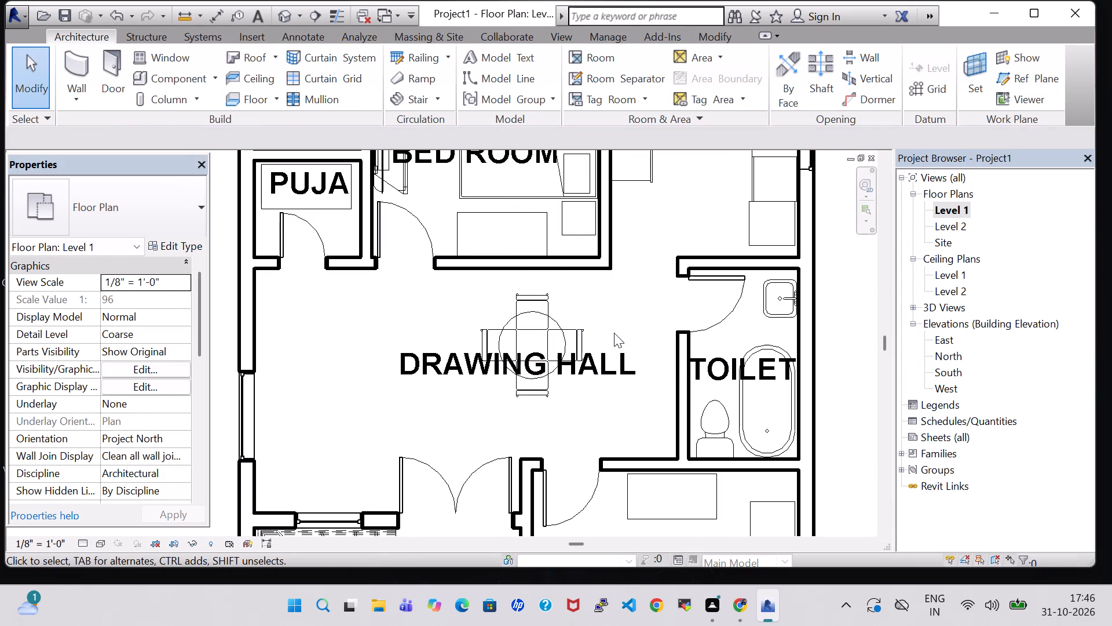
Load the Sink Vanity-Round family from the architectural plumbing fixtures' Sinks folder.
scroll(614, 330, down, 1)
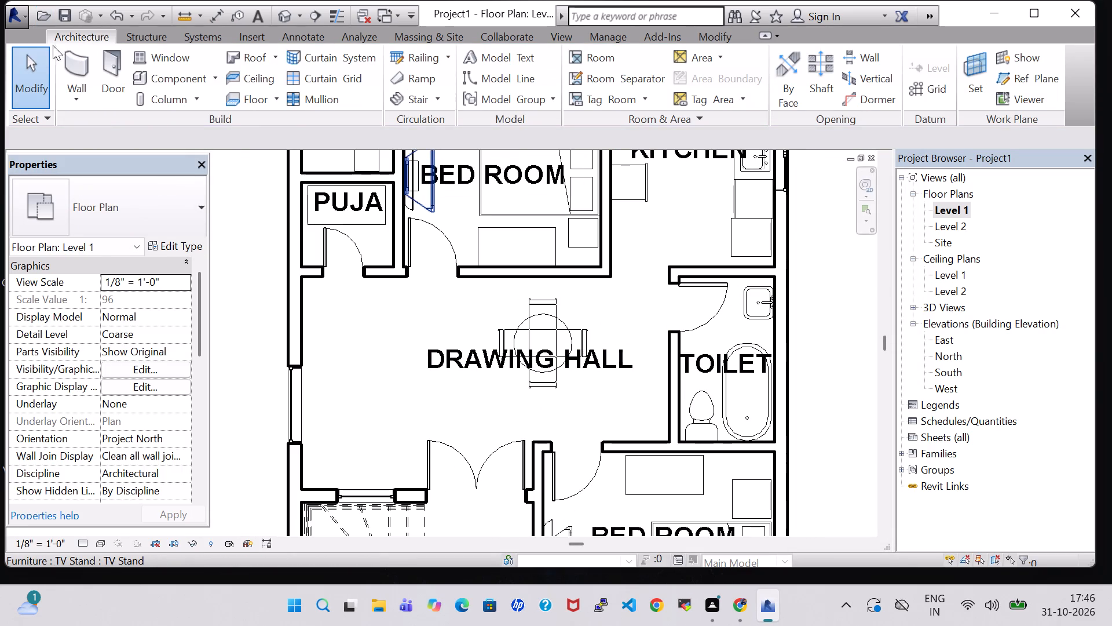
click(149, 69)
click(706, 65)
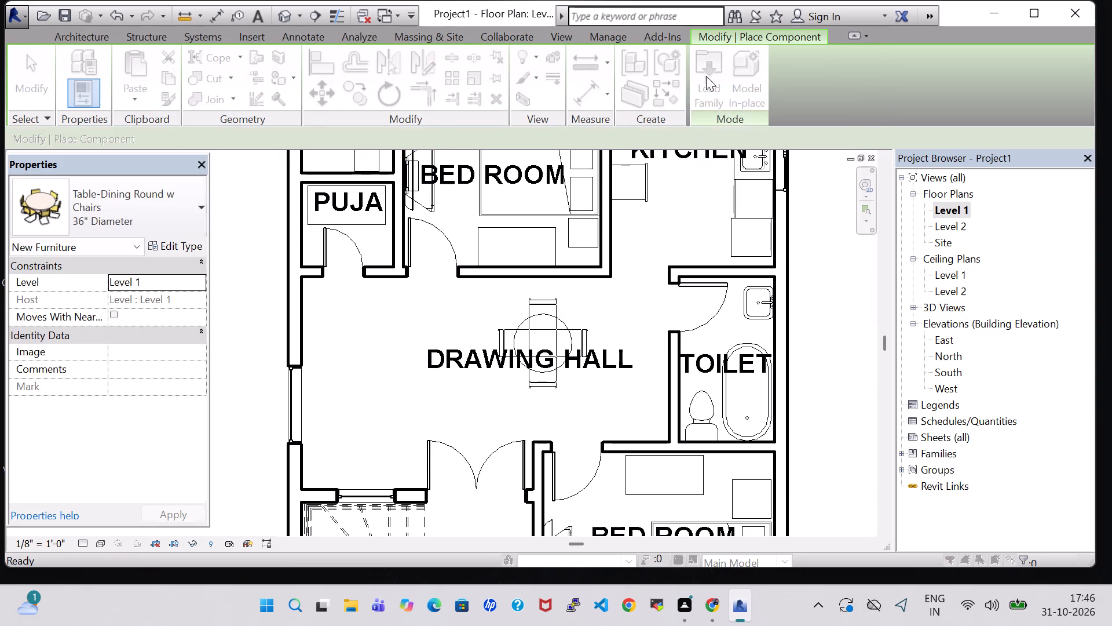
scroll(714, 223, down, 2)
scroll(628, 217, up, 1)
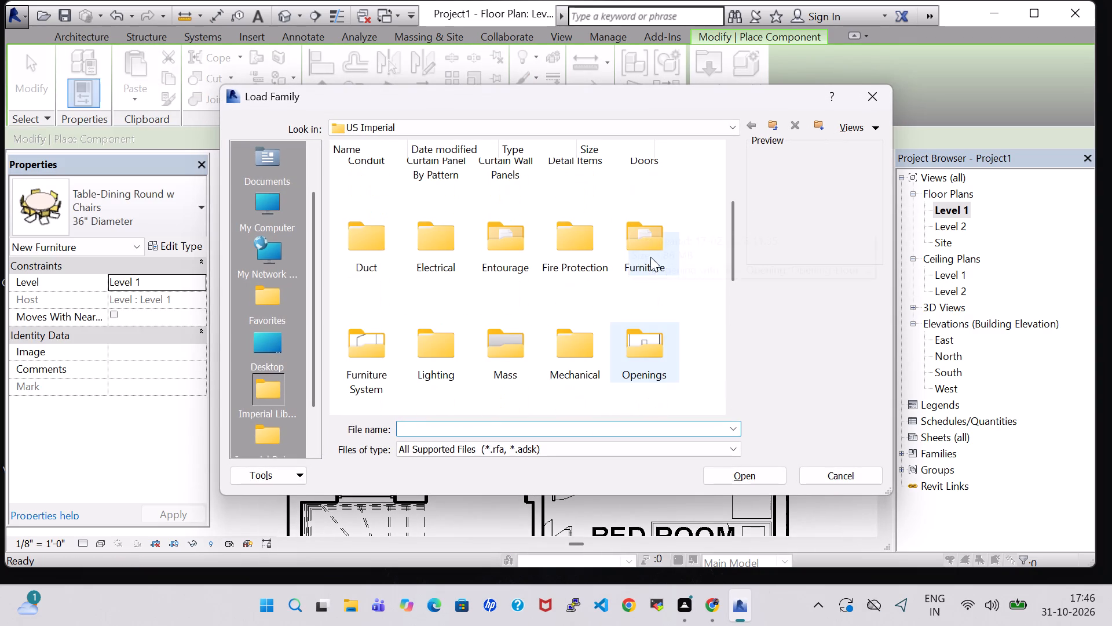
double_click(647, 250)
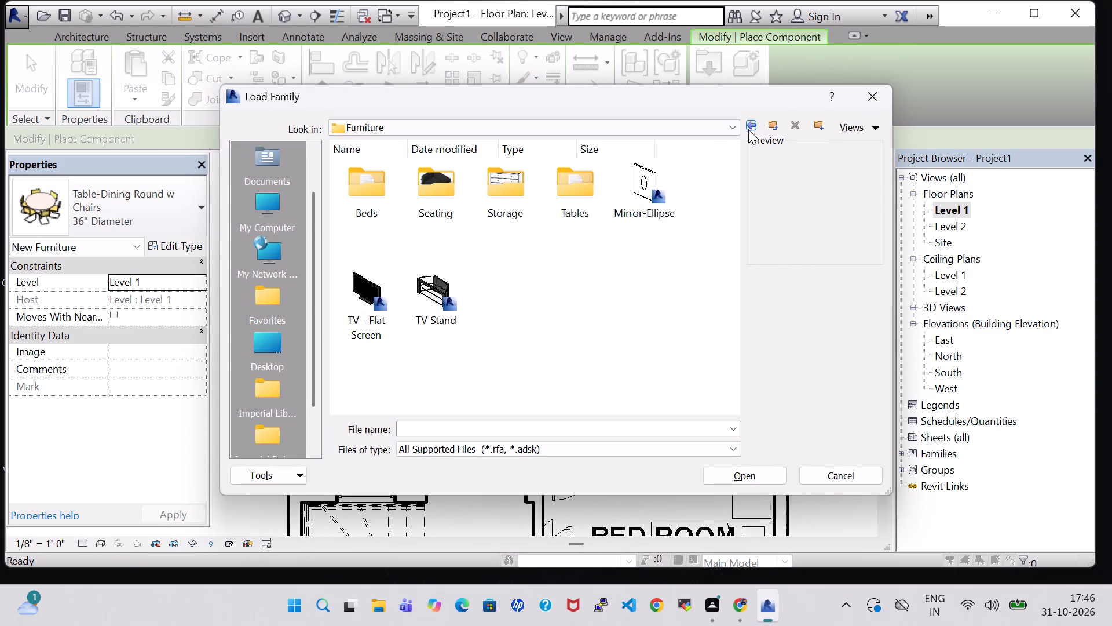
click(748, 129)
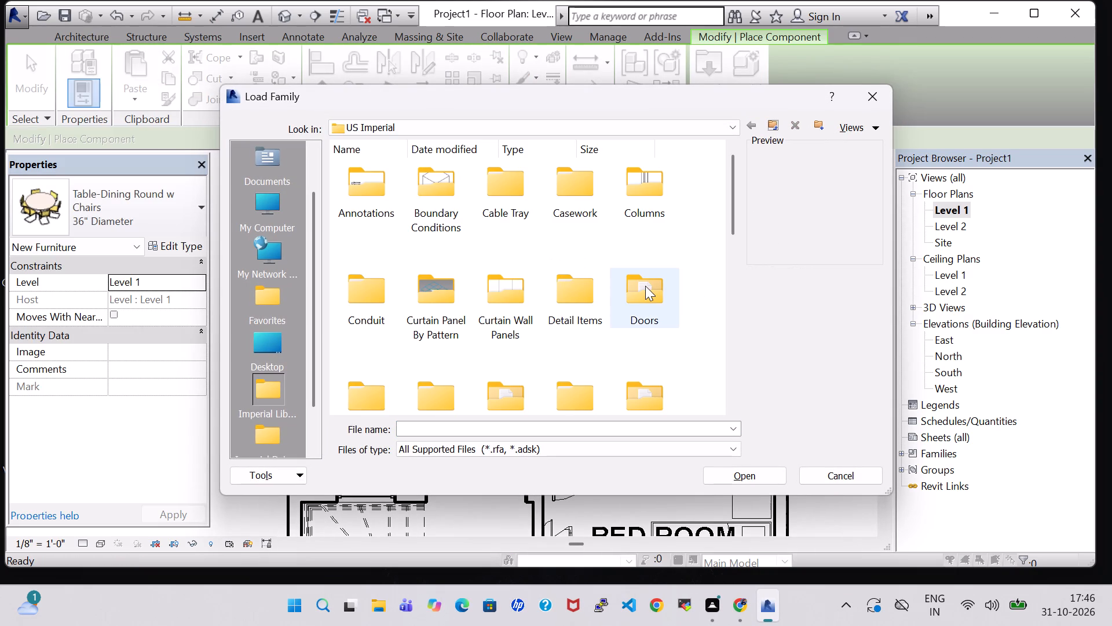
scroll(587, 292, down, 2)
double_click(485, 277)
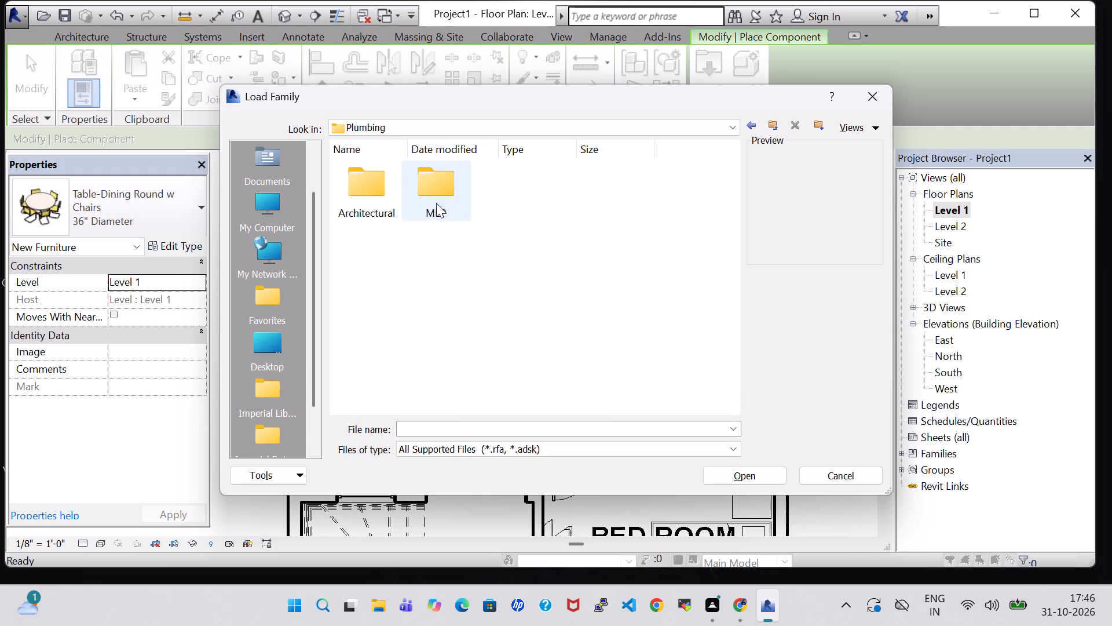
double_click(385, 189)
double_click(452, 195)
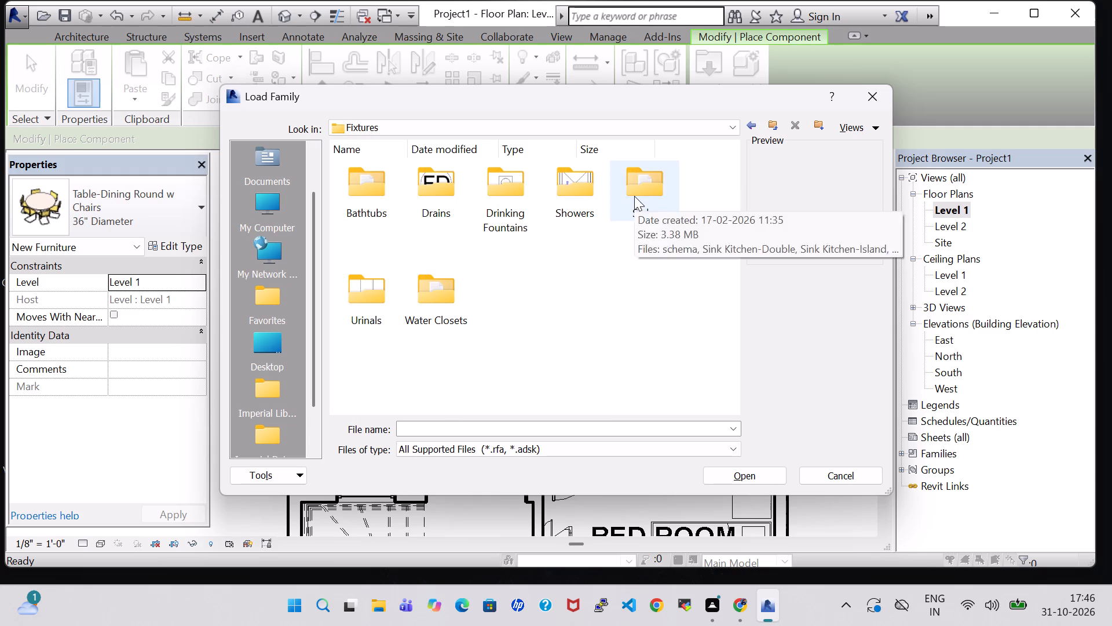
double_click(634, 196)
click(653, 200)
click(784, 486)
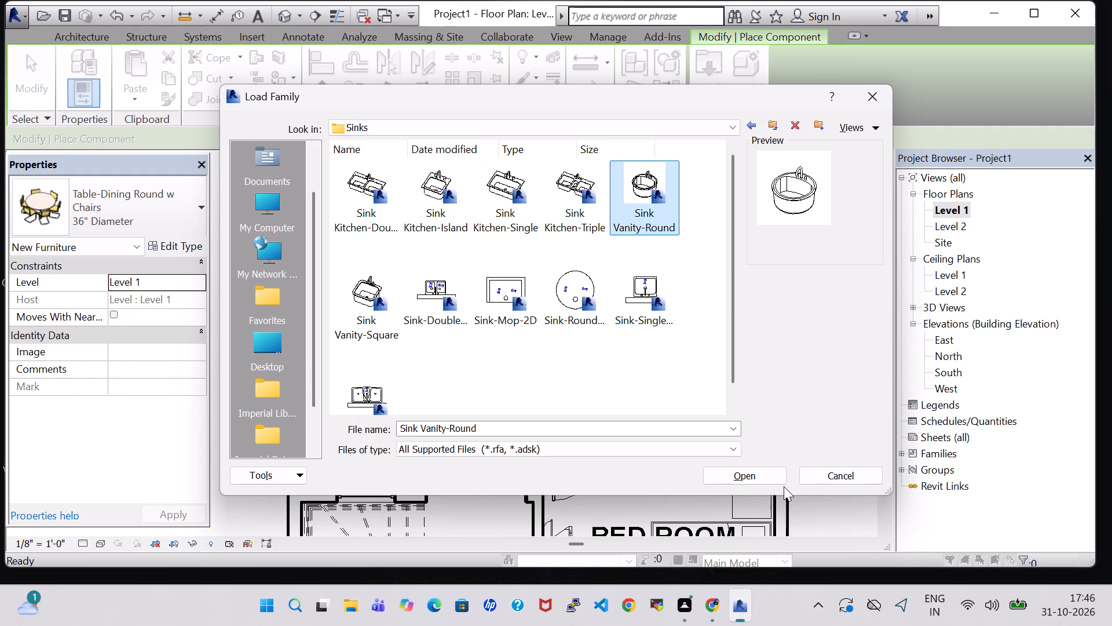
click(769, 480)
Place the 19" x 19" round vanity sink in the drawing hall's corner by the toilet partition, rotated so its faucet backs onto the bedroom wall.
key(space)
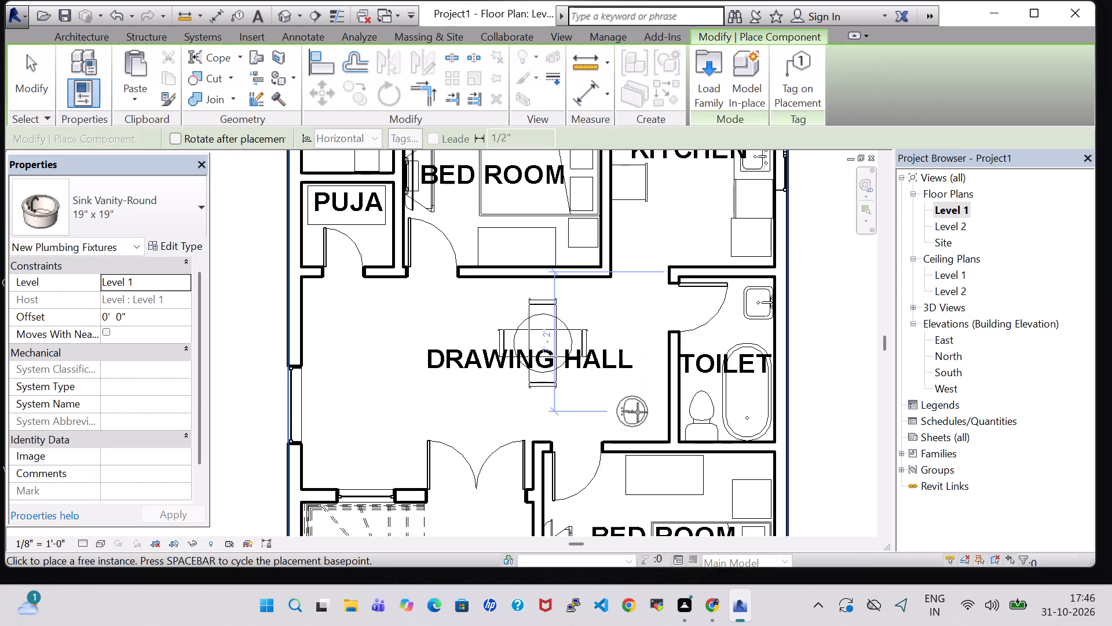
key(space)
scroll(638, 412, up, 5)
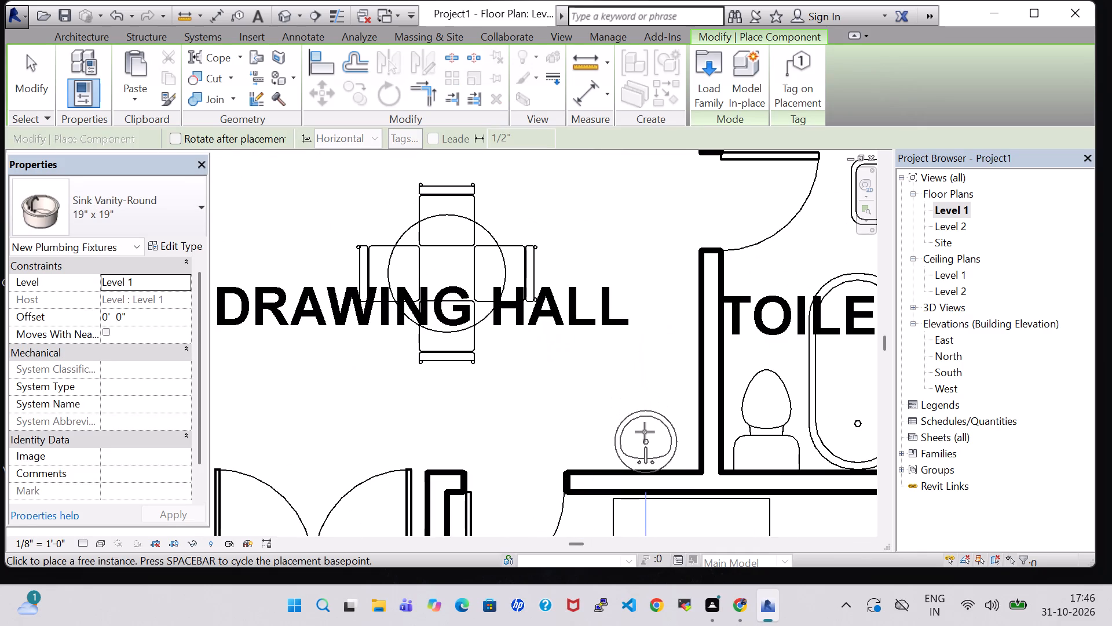
click(645, 428)
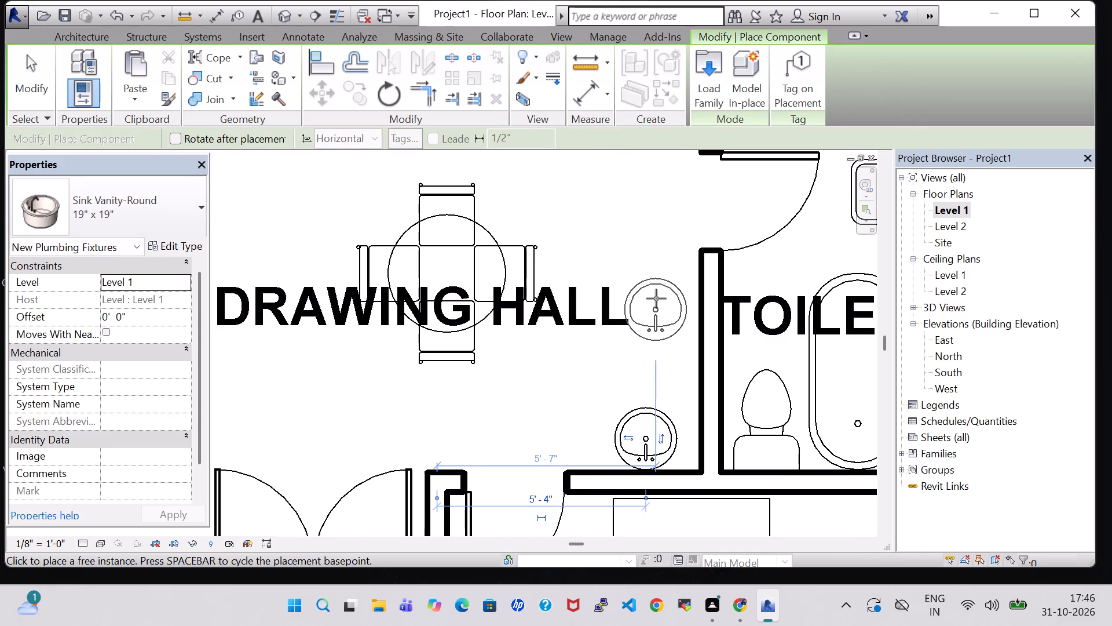
key(Escape)
key(Escape)
Set the round wash basin's offset from Level 1 to 2' 0".
click(660, 405)
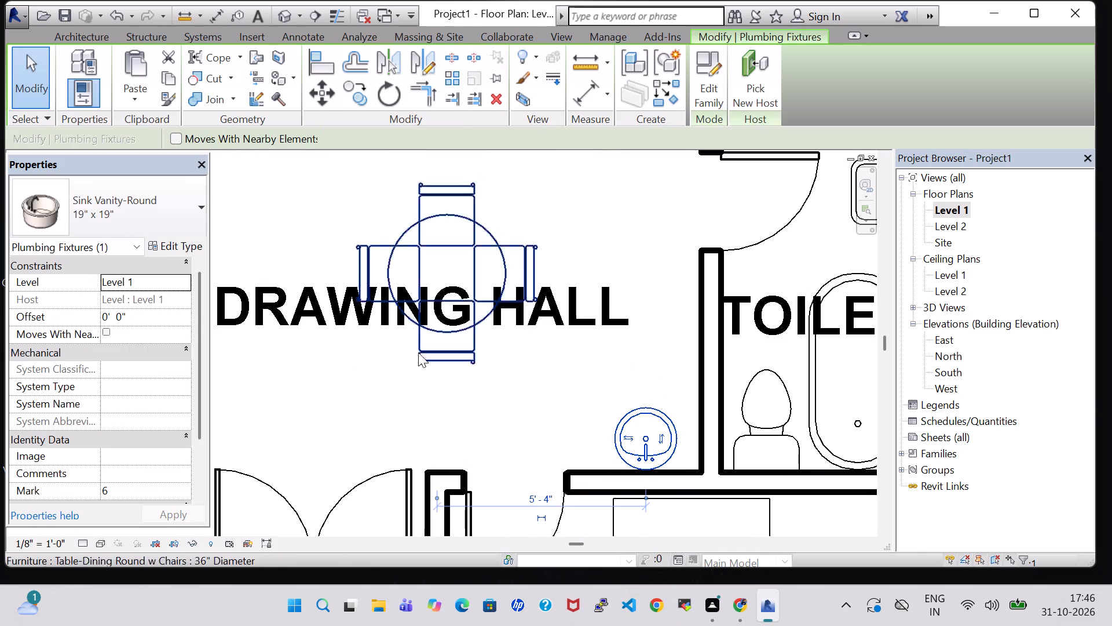
click(108, 318)
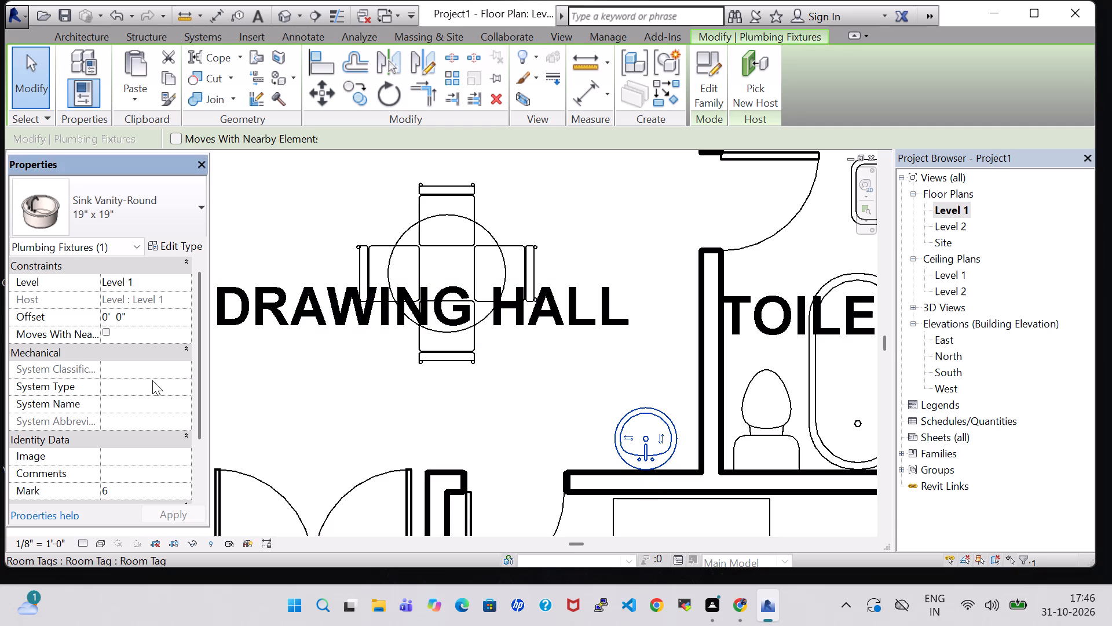
key(BackSpace)
key(2)
key(Return)
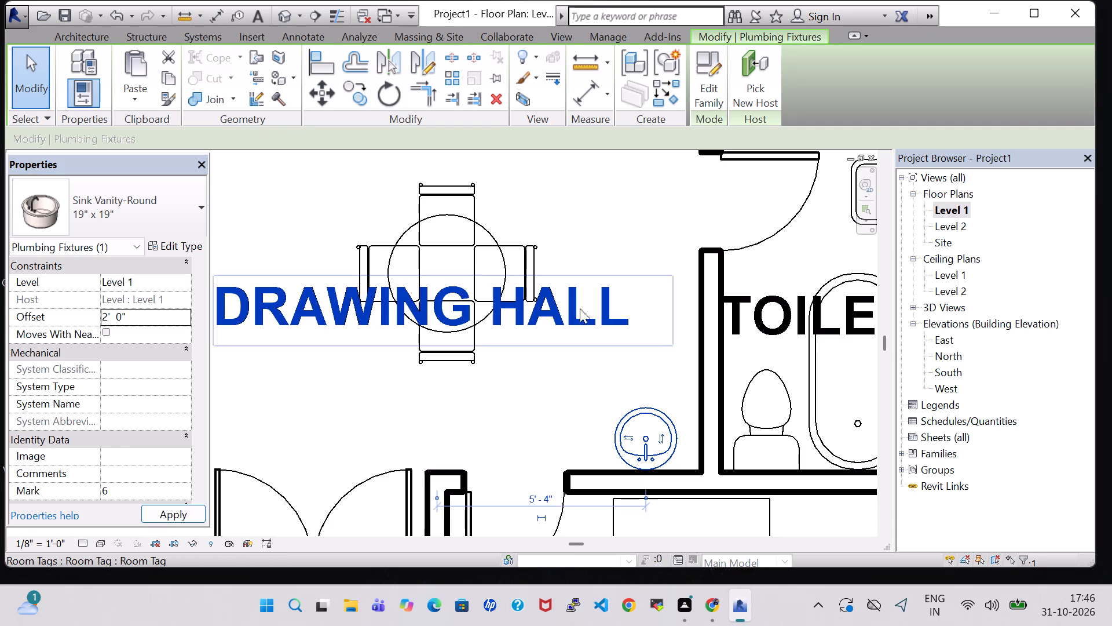
click(641, 235)
Place a 24" x 48" Mirror-Ellipse on the bedroom wall behind the round basin, about 1' 8" from the toilet partition.
click(155, 86)
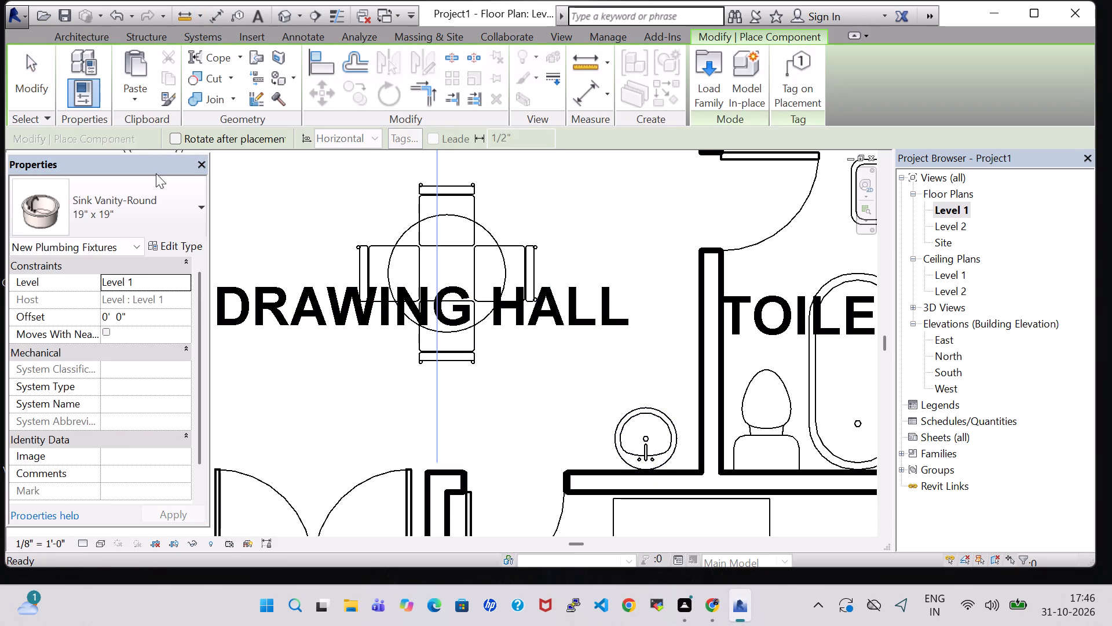
click(158, 214)
text(MI)
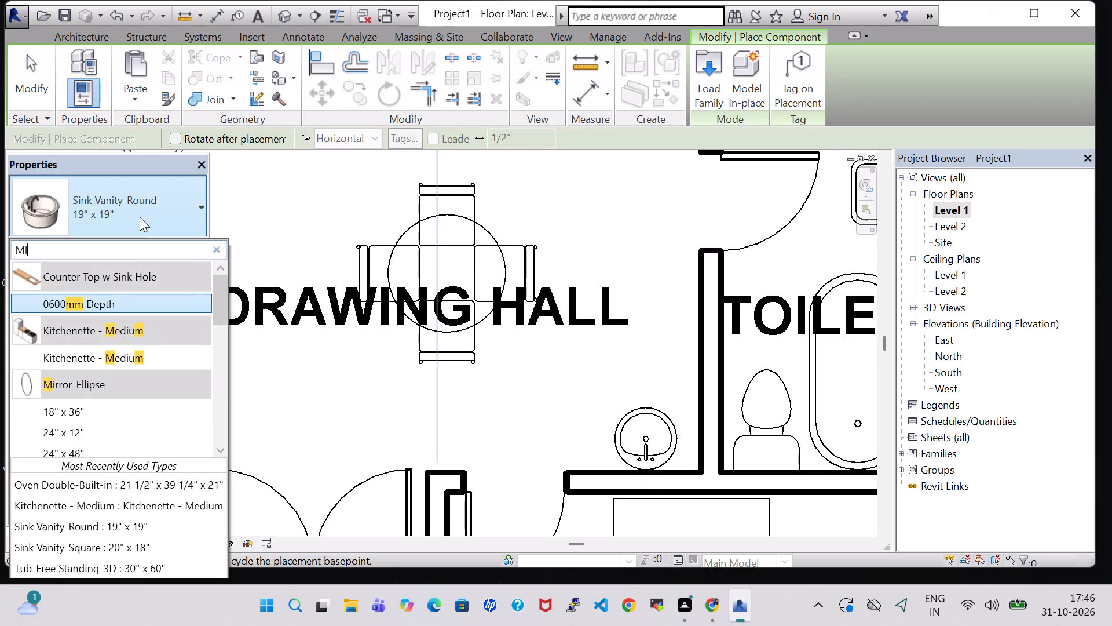
click(93, 352)
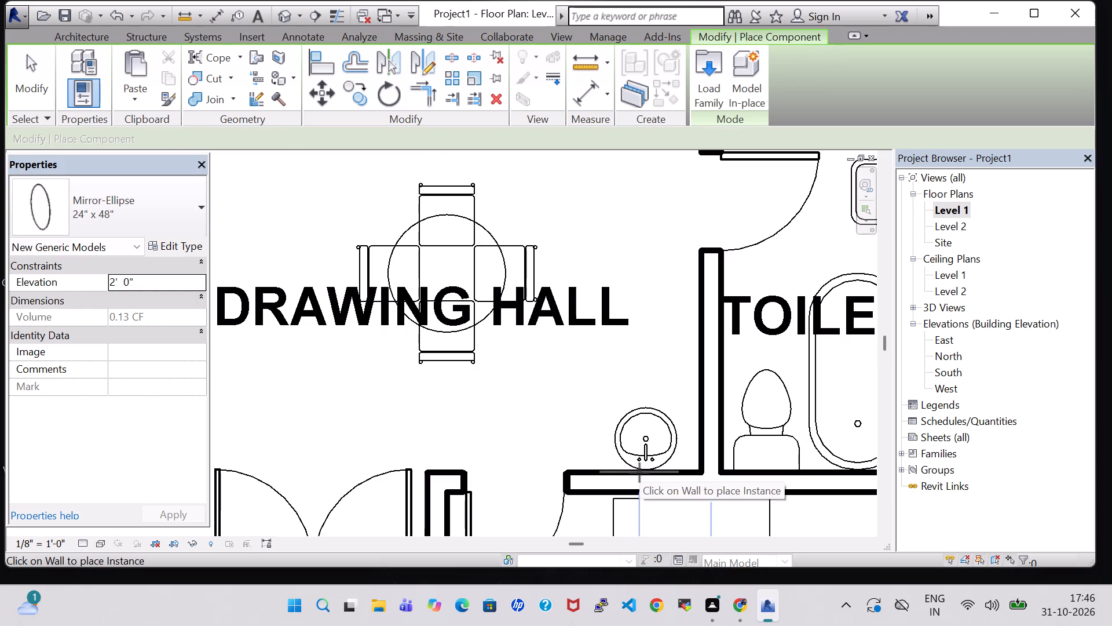
click(645, 472)
scroll(642, 342, up, 1)
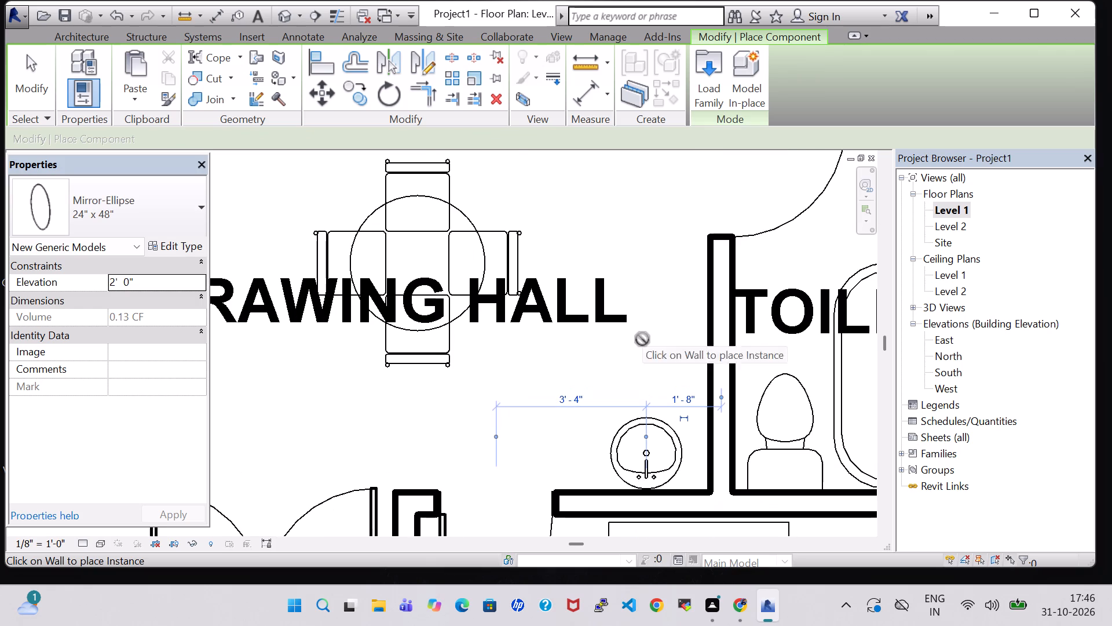
key(Escape)
key(Escape)
In the 3D view, raise the elliptical mirror above the wash basin to an elevation of about 4' 11 1/4".
click(283, 15)
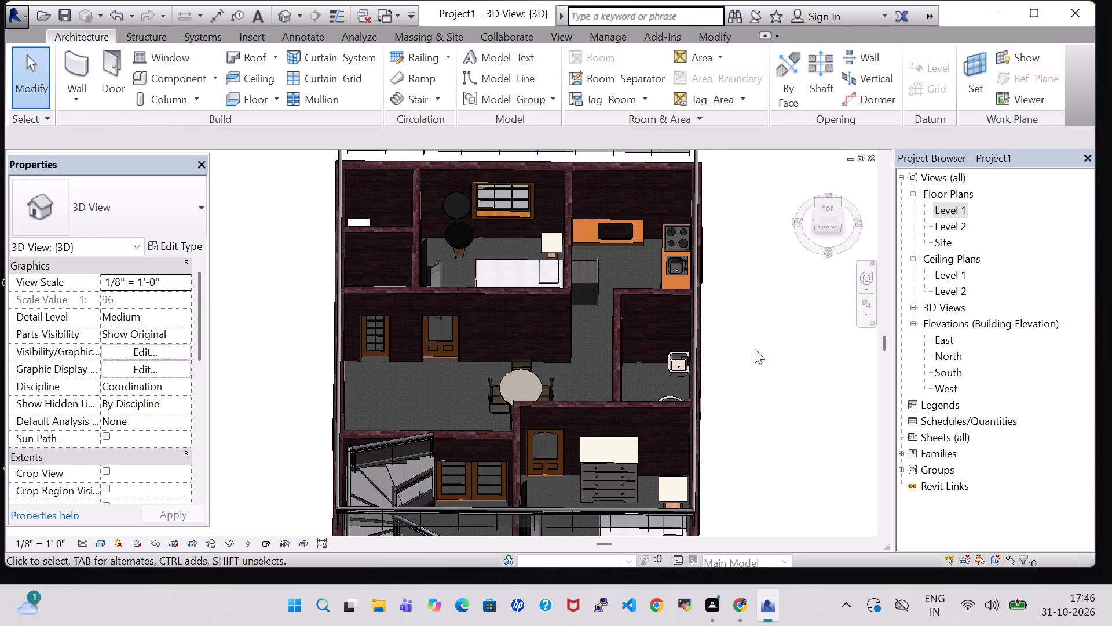
middle_drag(755, 349, 848, 449)
middle_drag(610, 378, 699, 362)
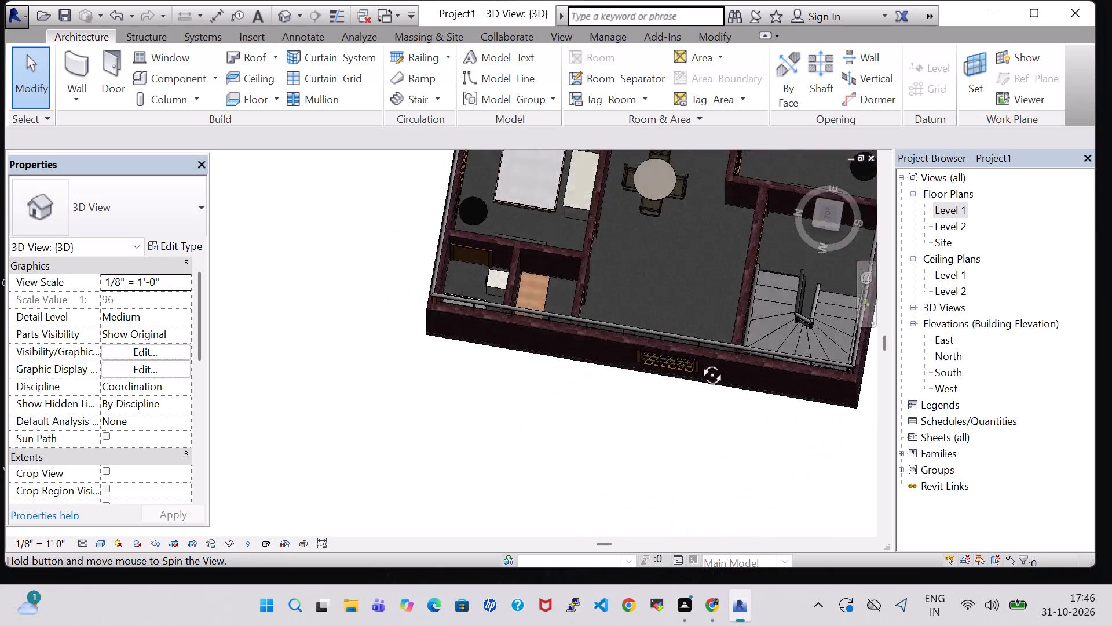
middle_drag(699, 362, 737, 300)
middle_drag(684, 198, 643, 384)
shift+middle_drag(622, 354, 674, 305)
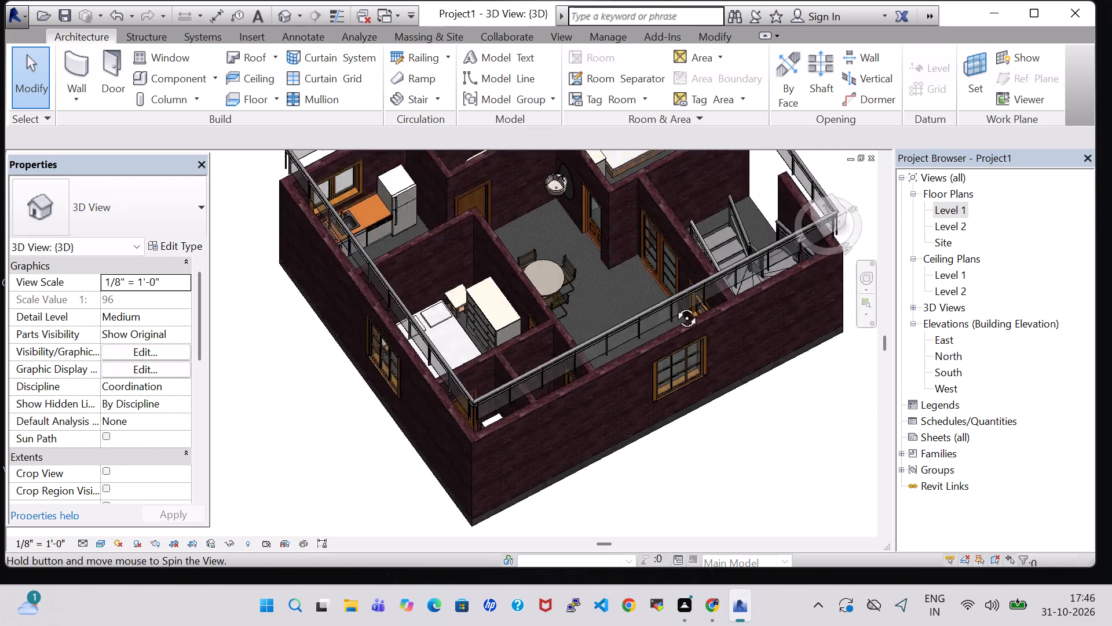
shift+middle_drag(674, 305, 690, 294)
middle_drag(594, 260, 716, 460)
scroll(616, 410, up, 9)
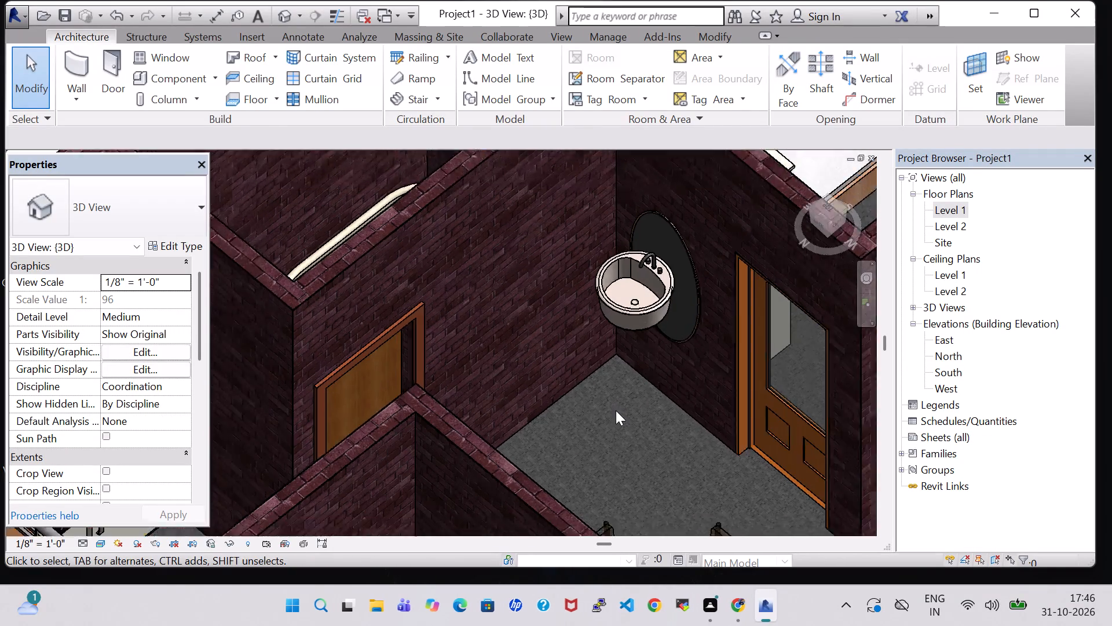
scroll(616, 410, up, 1)
middle_drag(617, 439, 648, 406)
middle_drag(597, 399, 715, 405)
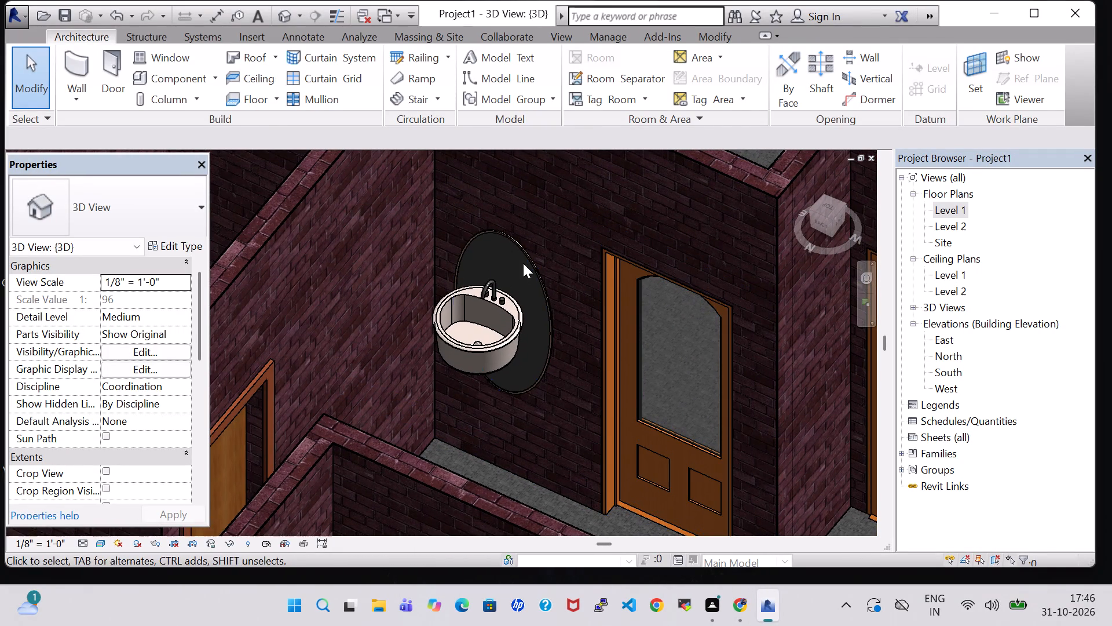
click(538, 272)
key(Up)
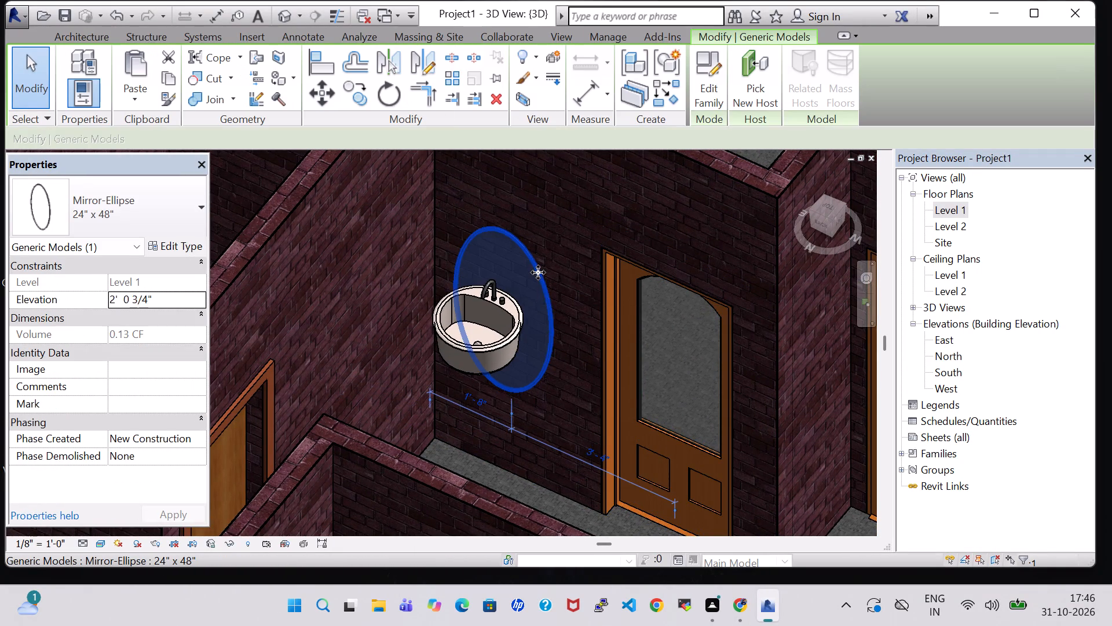
key(Up)
key(Up)
key(Up)
key(Up)
key(Up)
key(Up)
key(Up)
key(Up)
key(Up)
key(Up)
key(Up)
key(Up)
key(Up)
key(Up)
key(Up)
key(Up)
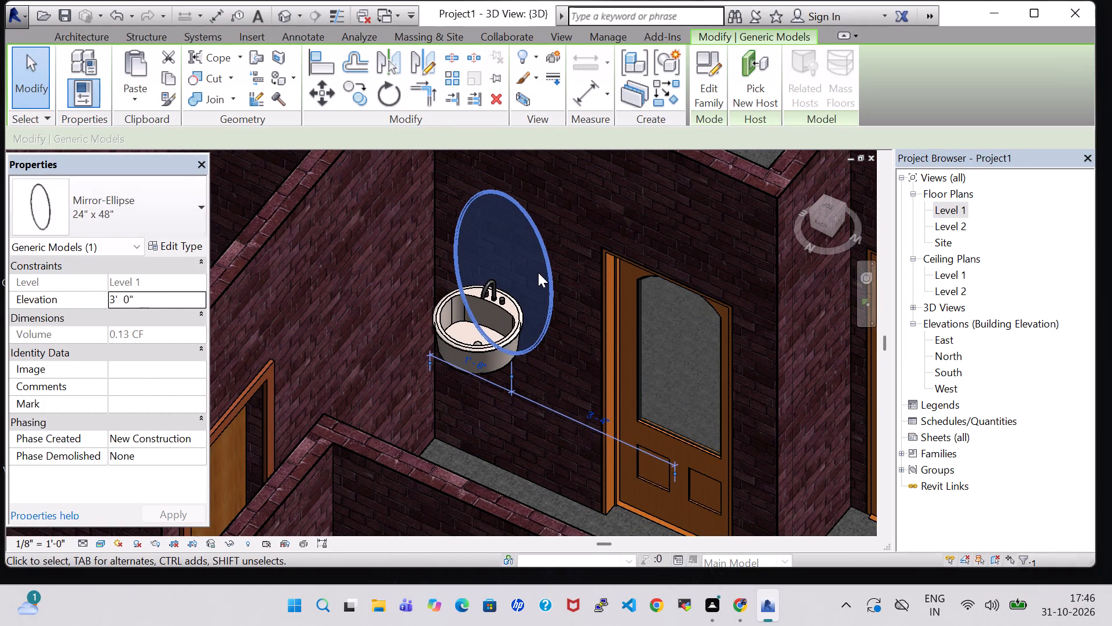
key(Up)
key(Up)
key(Up)
key(Up)
key(Up)
key(Up)
key(Up)
key(Up)
key(Up)
key(Up)
key(Up)
key(Up)
key(Up)
key(Up)
key(Up)
key(Up)
key(Up)
key(Up)
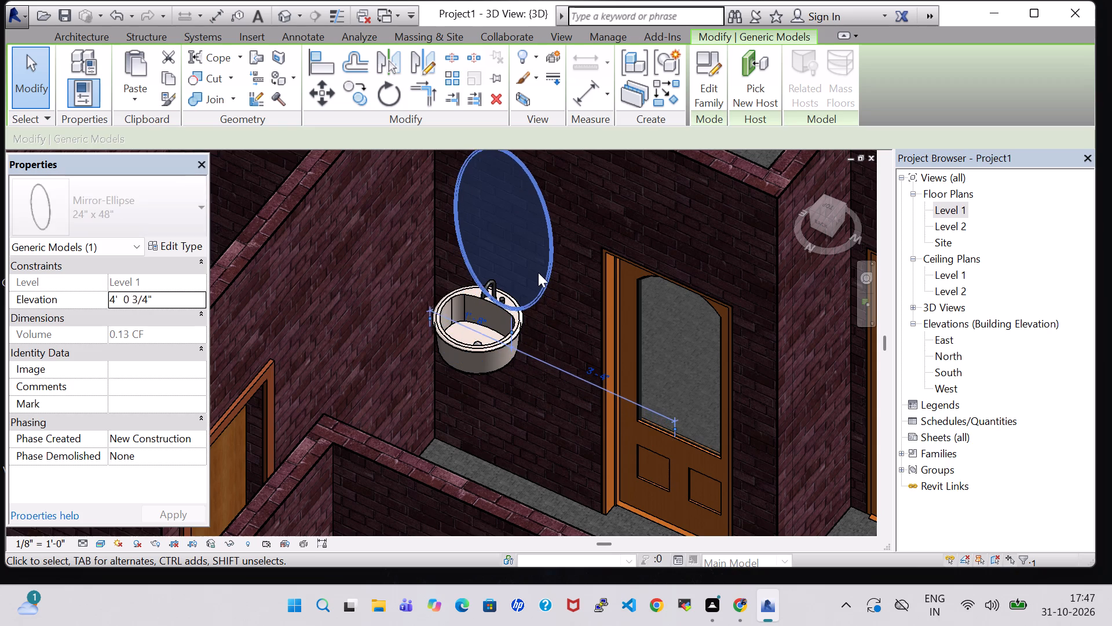
key(Up)
key(Up)
key(Up)
key(Up)
key(Up)
key(Up)
key(Up)
key(Up)
key(Up)
key(Up)
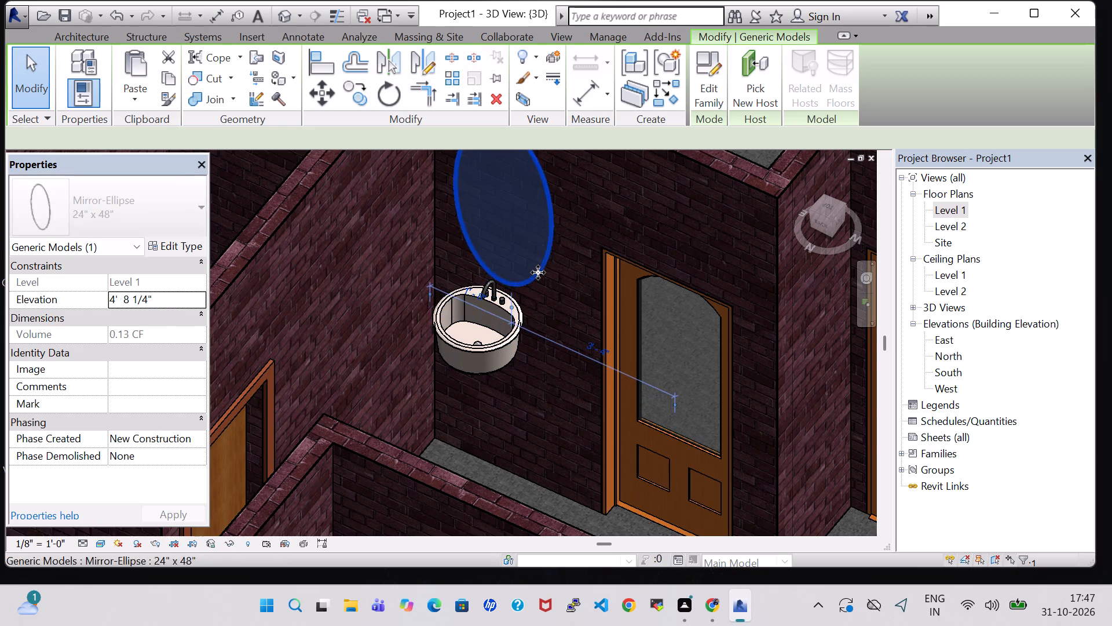
key(Up)
key(Up)
Nudge the elliptical mirror slightly along the wall toward the toilet partition to line it up over the wash basin.
key(Left)
key(Left)
key(Left)
key(Left)
key(Left)
key(Left)
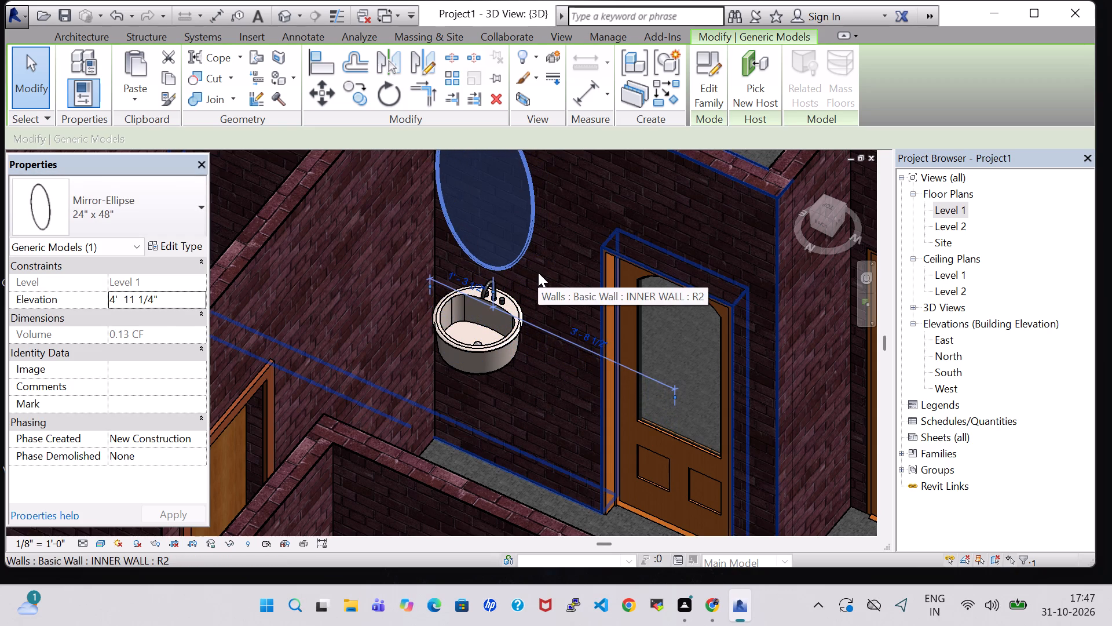
key(Right)
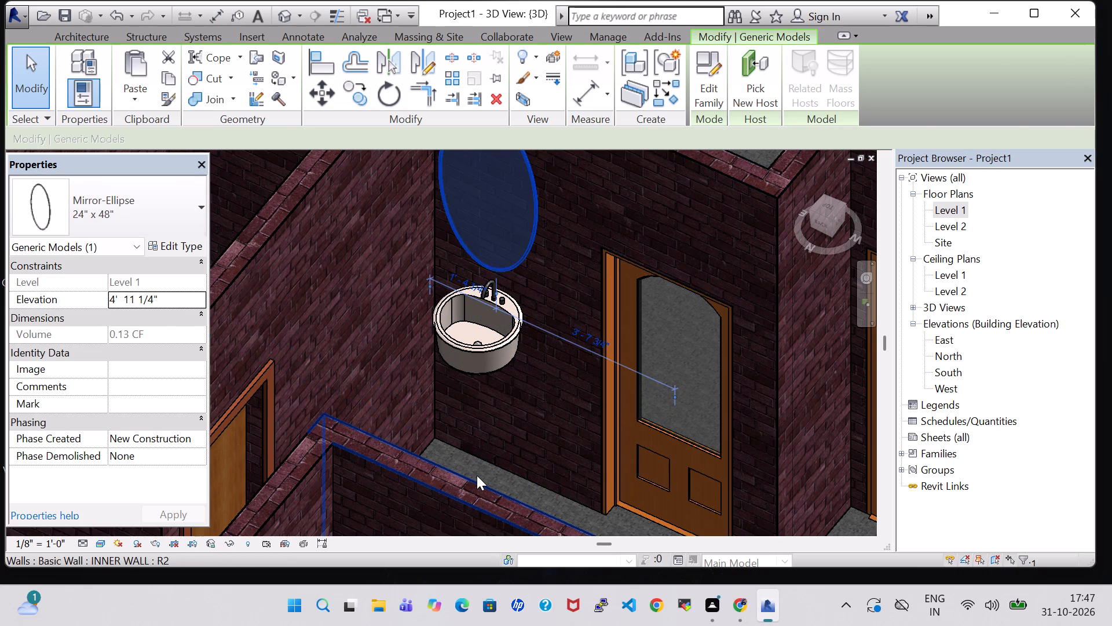
click(480, 475)
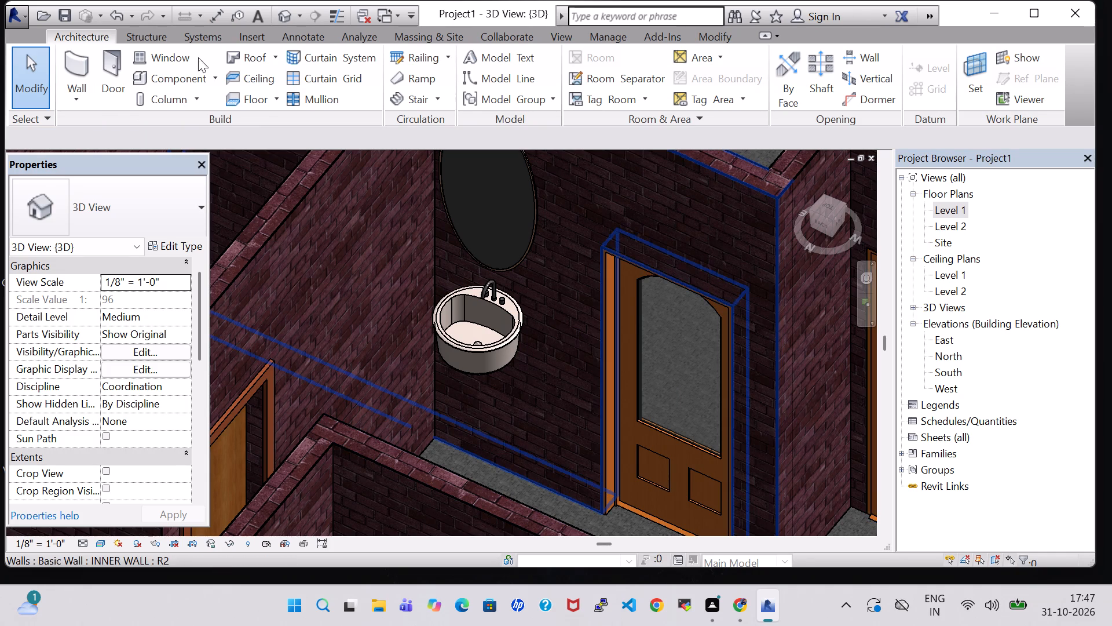
Load the Base Cabinet-Single Door & Drawer family from the Casework library's Base Cabinets folder.
click(147, 77)
click(702, 90)
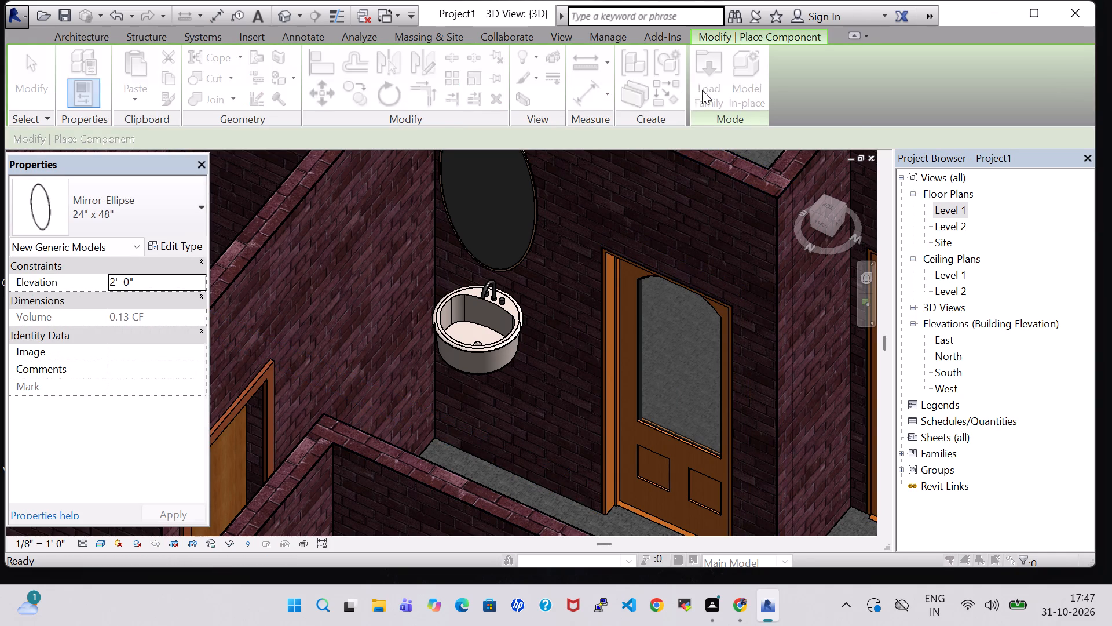
double_click(590, 200)
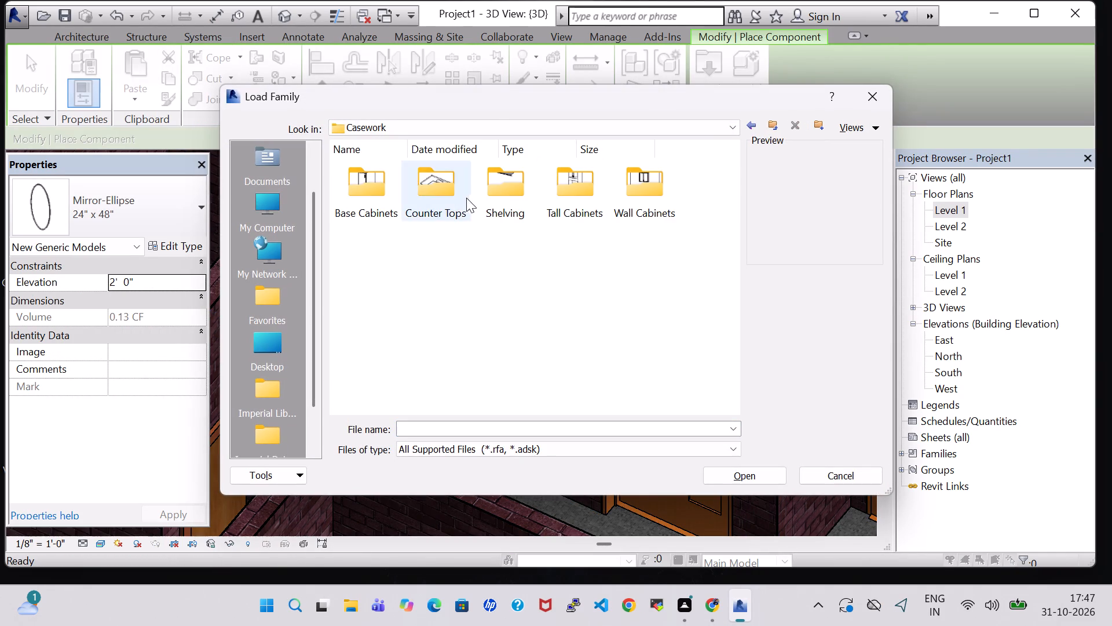
double_click(369, 180)
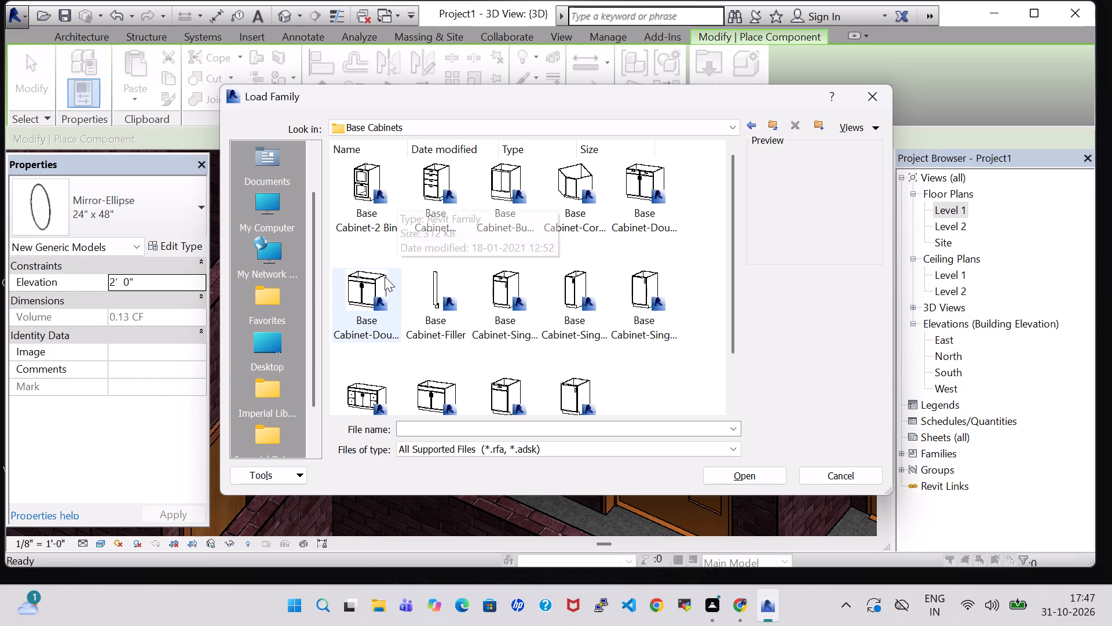
click(502, 297)
click(762, 483)
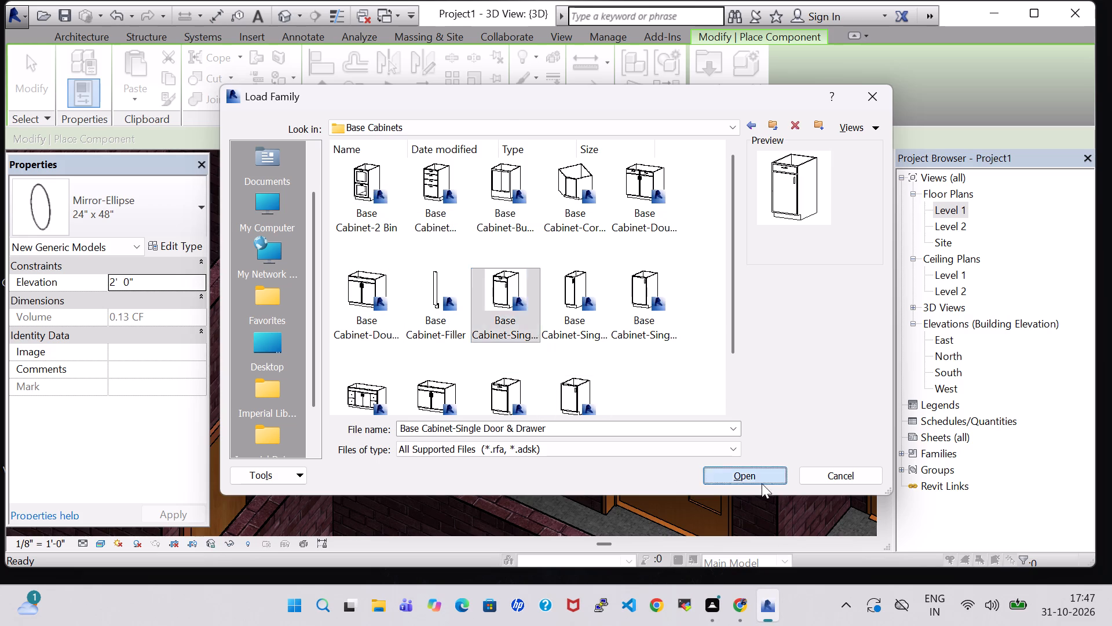
Place the 24" single door and drawer base cabinet on Level 1 under the round basin, rotated with its back against the bedroom wall.
double_click(948, 206)
scroll(469, 344, down, 3)
scroll(525, 385, down, 2)
click(175, 71)
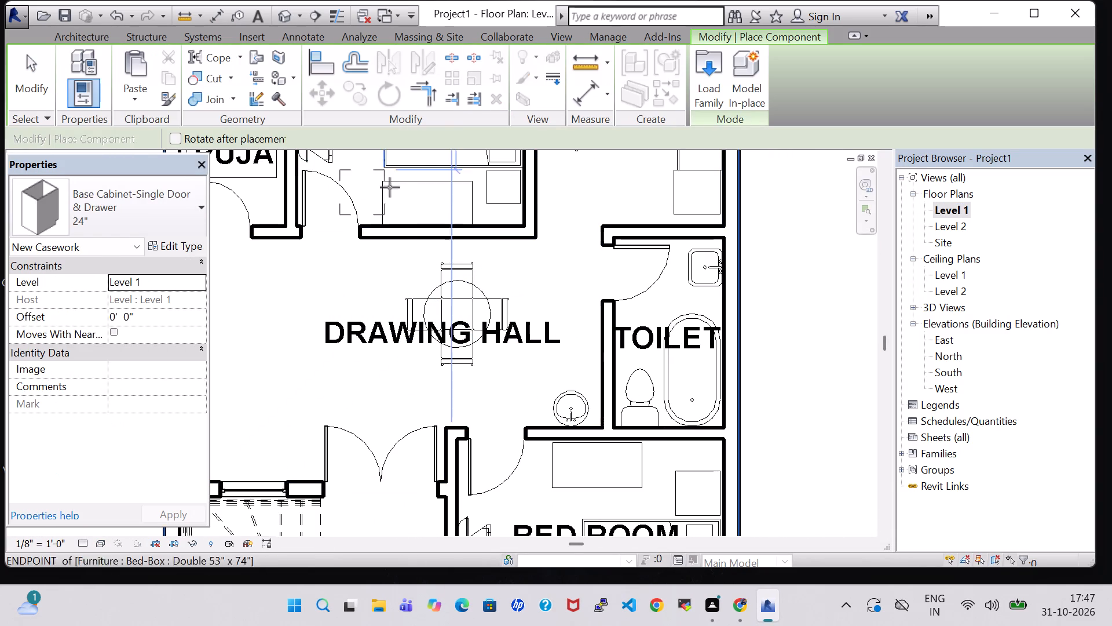
key(space)
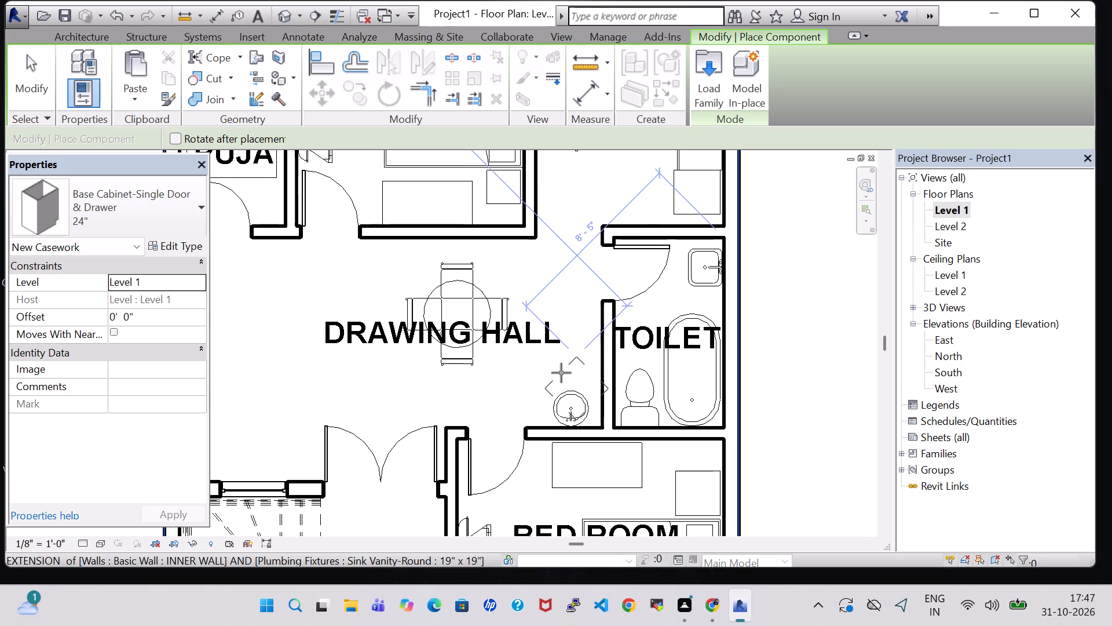
key(space)
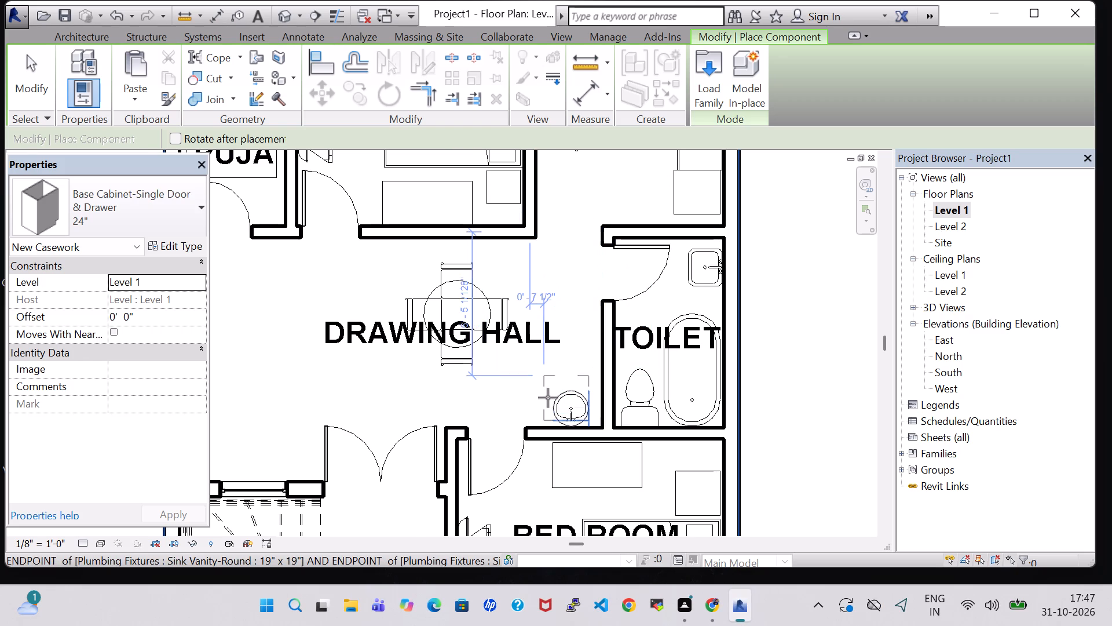
scroll(548, 398, up, 3)
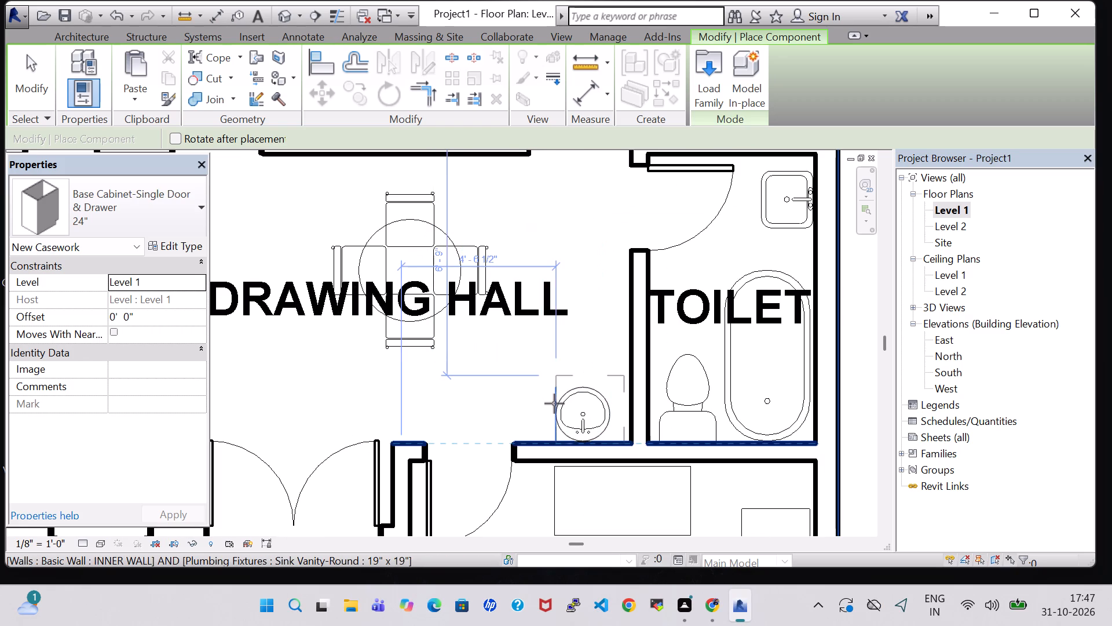
click(554, 403)
key(Escape)
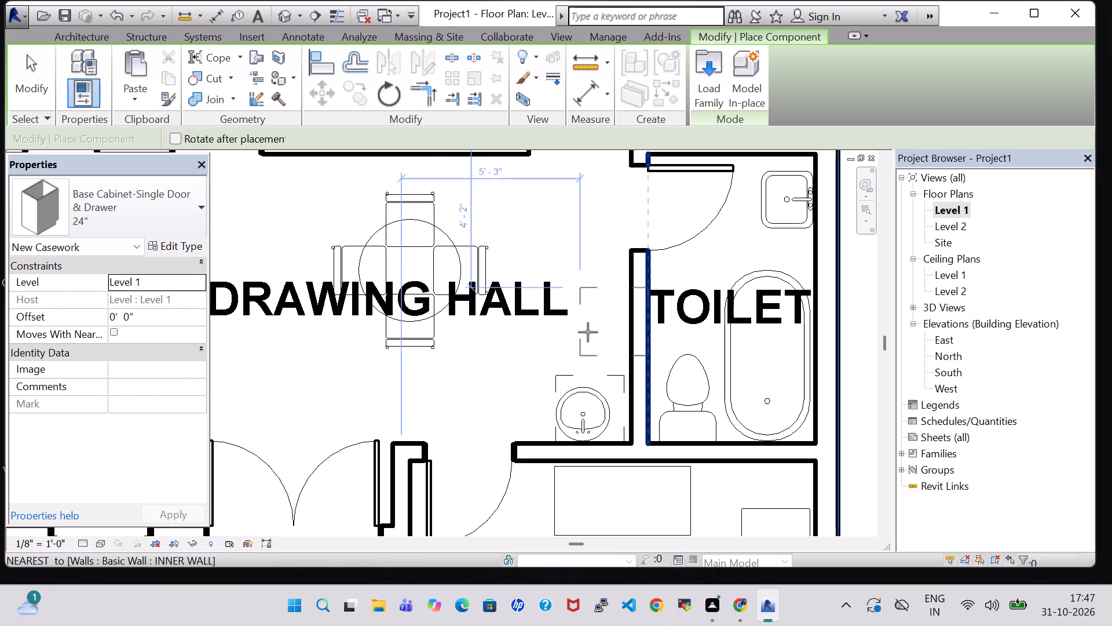
key(Escape)
key(Escape)
Nudge the base cabinet about 3" away from the toilet partition and about 1" away from the bedroom wall.
click(604, 379)
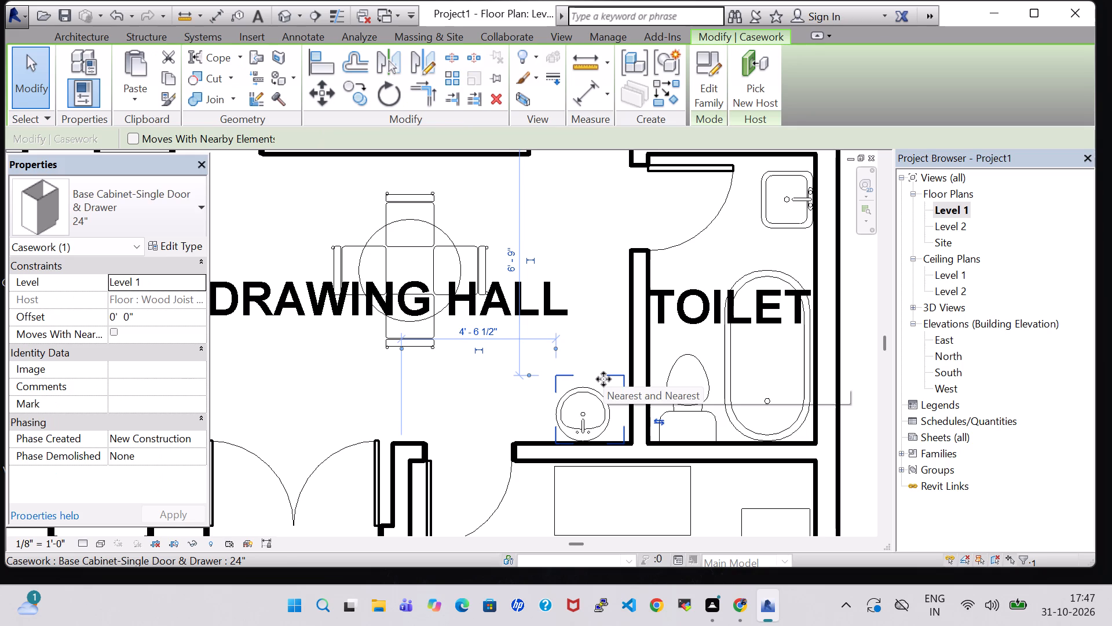
key(Left)
key(Left)
key(Left)
key(Up)
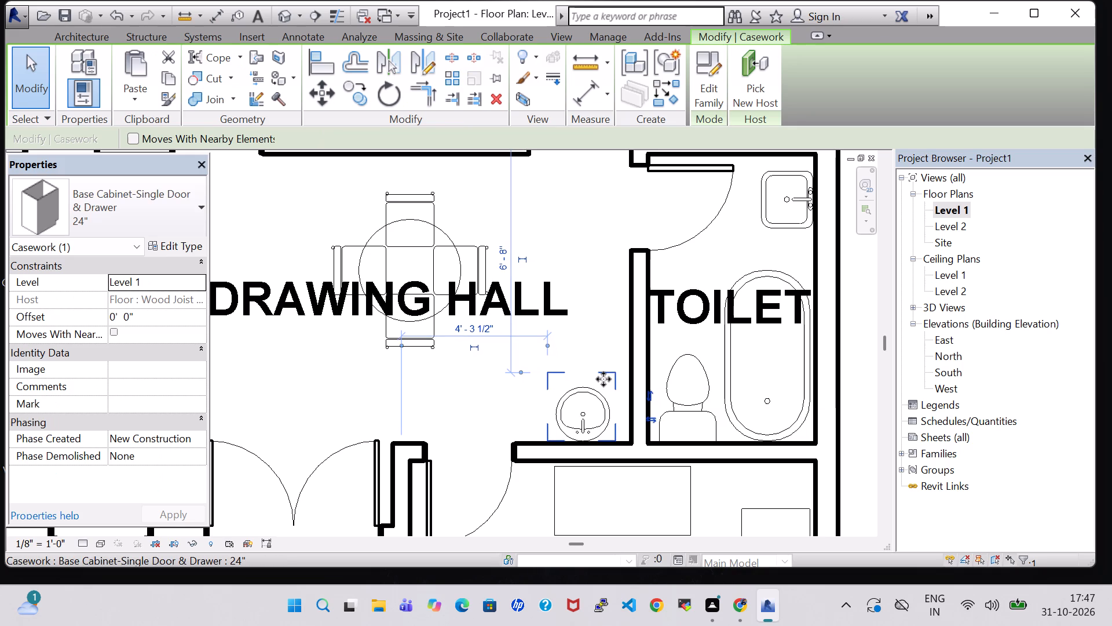
Examine in the 3D view how the round basin, elliptical mirror and base cabinet line up in the drawing hall.
click(283, 13)
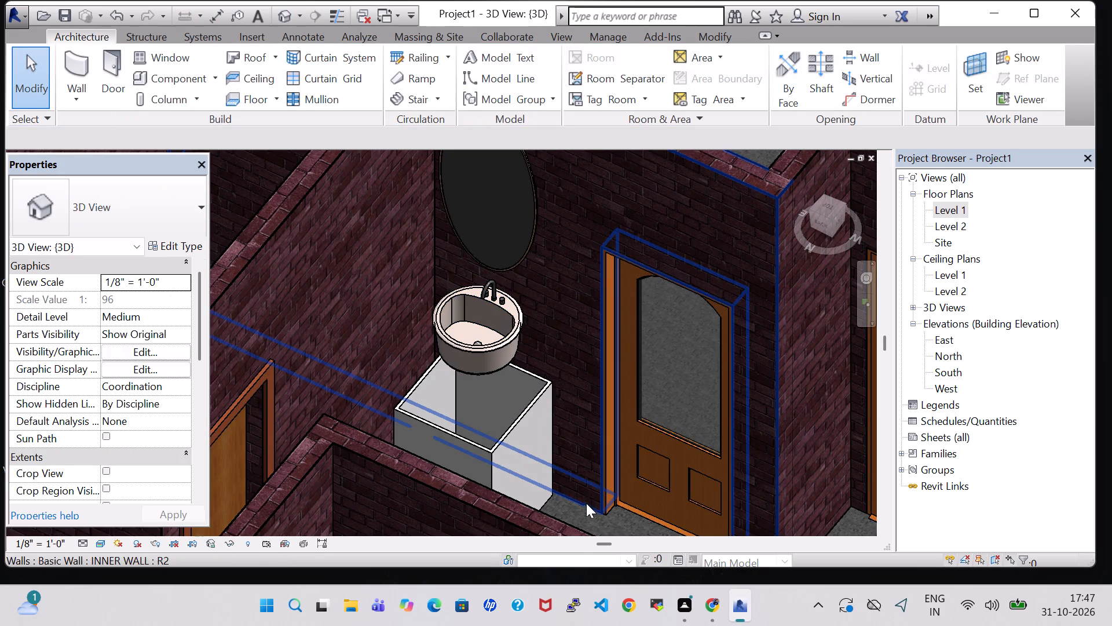
shift+middle_drag(631, 519, 631, 473)
middle_drag(631, 473, 664, 313)
scroll(561, 316, up, 5)
shift+middle_drag(604, 331, 583, 325)
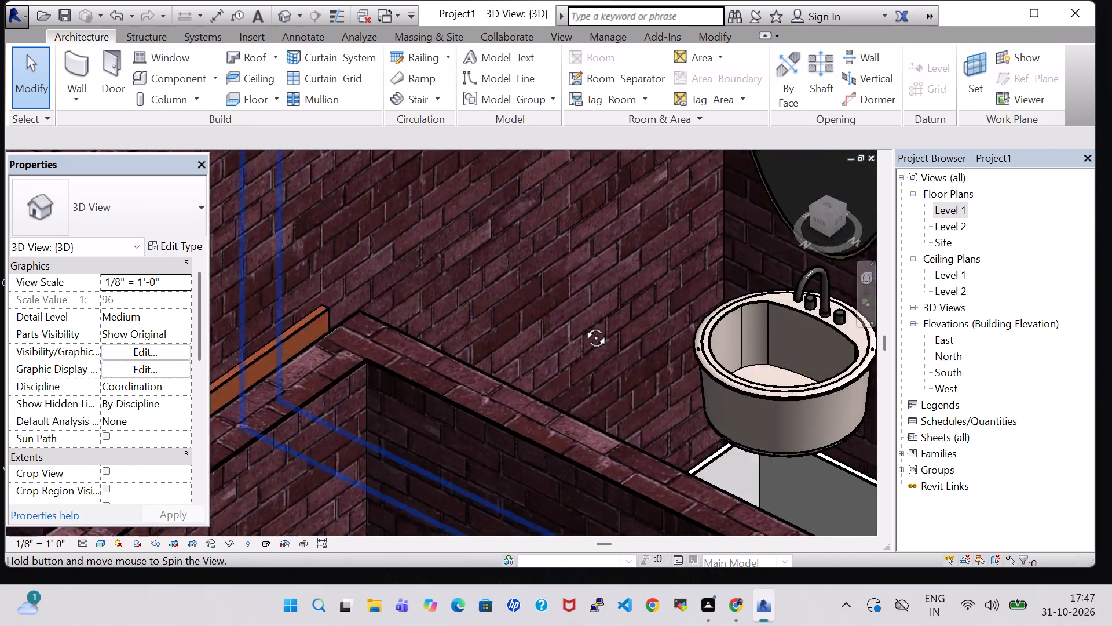
shift+middle_drag(583, 325, 580, 325)
middle_drag(718, 369, 414, 122)
shift+middle_drag(787, 343, 748, 331)
middle_drag(777, 325, 591, 278)
scroll(493, 254, down, 8)
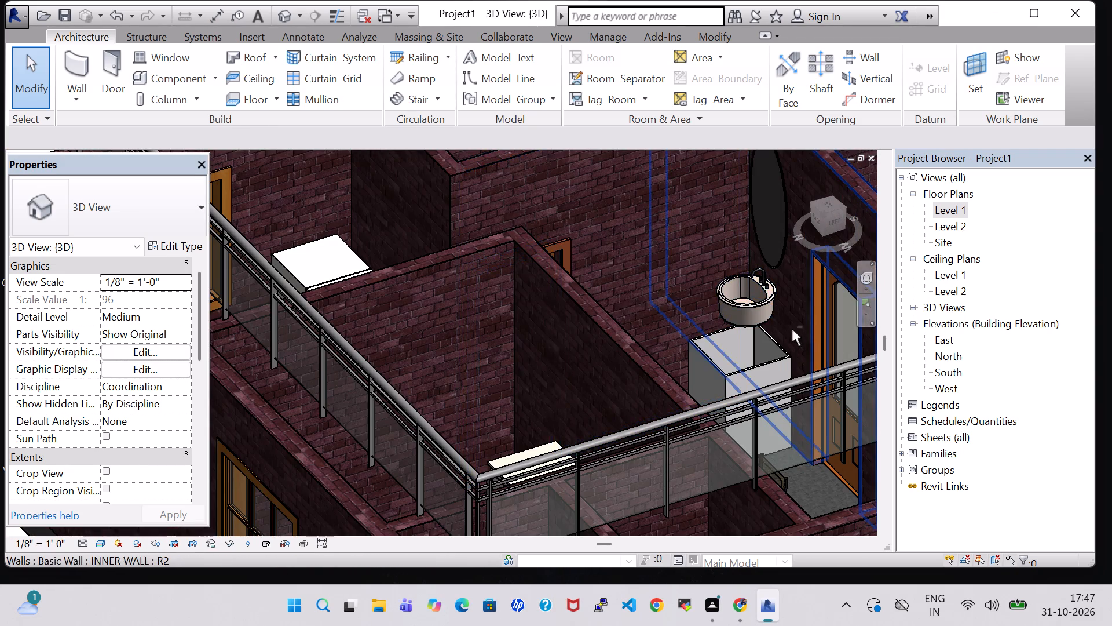
shift+middle_drag(792, 329, 768, 294)
shift+middle_click(768, 294)
shift+middle_drag(768, 294, 803, 336)
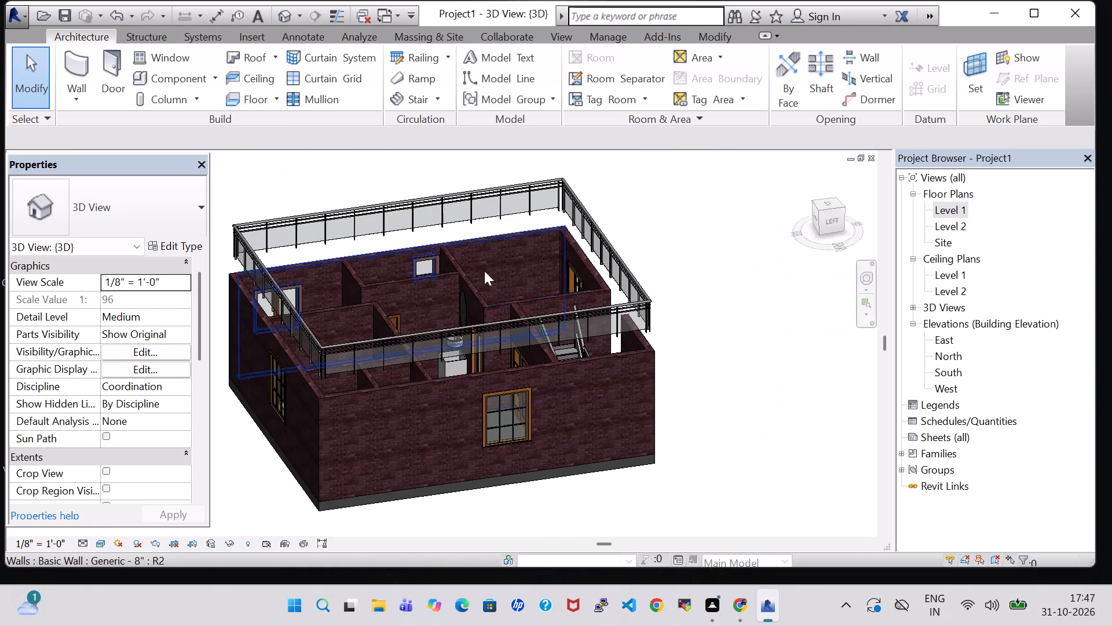
Lower the round vanity sink above the base cabinet by setting its offset from Level 1 to 1' 6".
scroll(470, 265, up, 4)
shift+middle_drag(748, 205, 754, 296)
shift+scroll(754, 296, down, 1)
scroll(407, 311, up, 5)
click(442, 319)
click(442, 319)
key(Down)
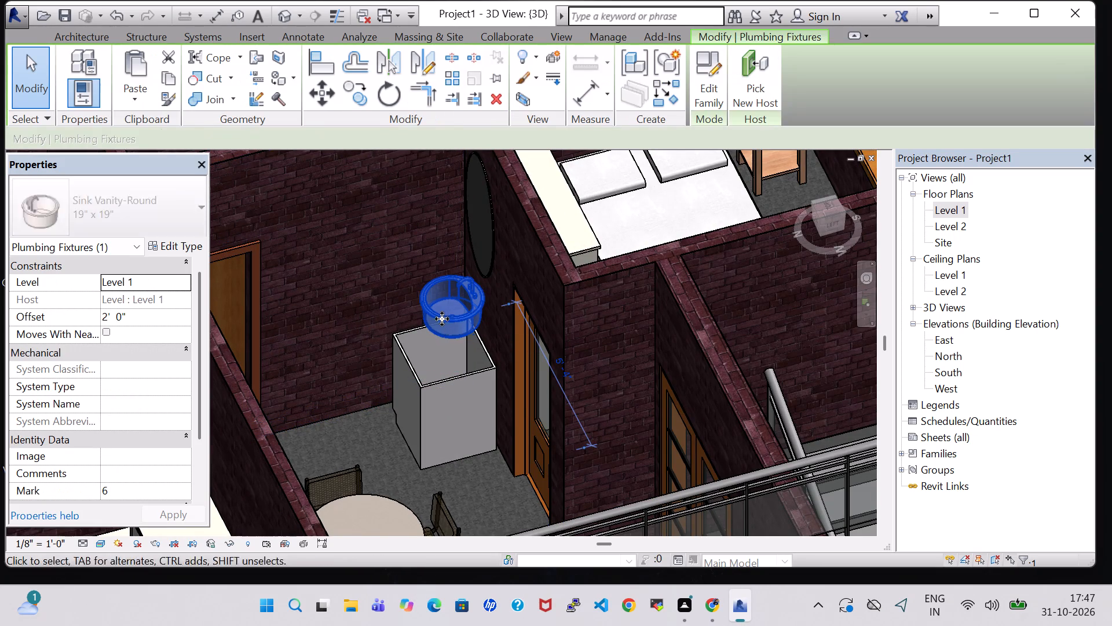
key(Up)
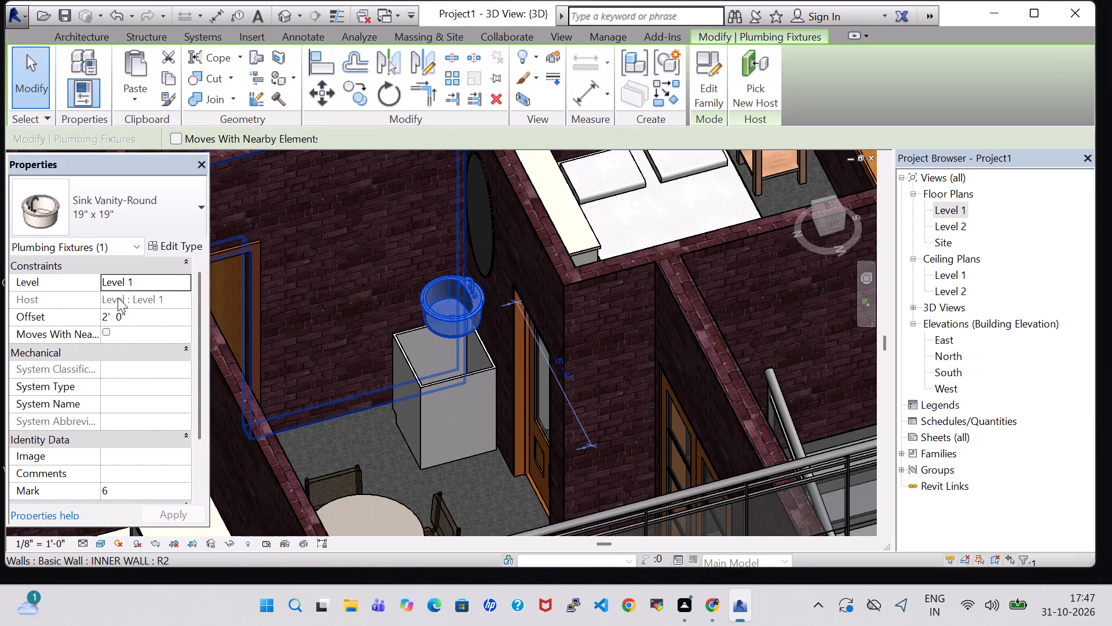
click(108, 318)
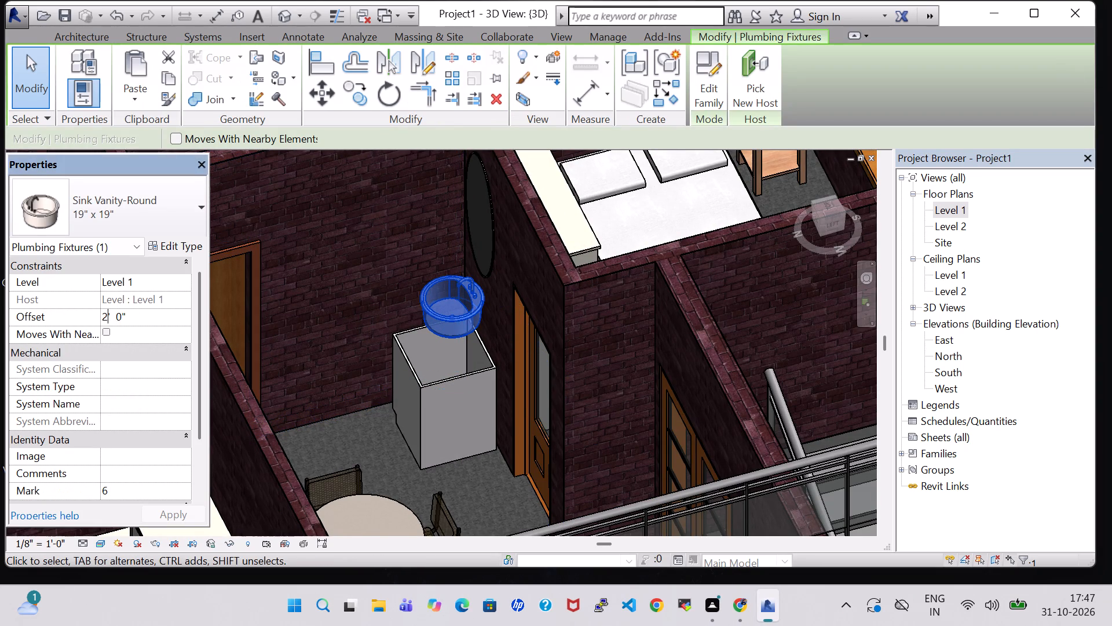
key(BackSpace)
key(1)
key(Right)
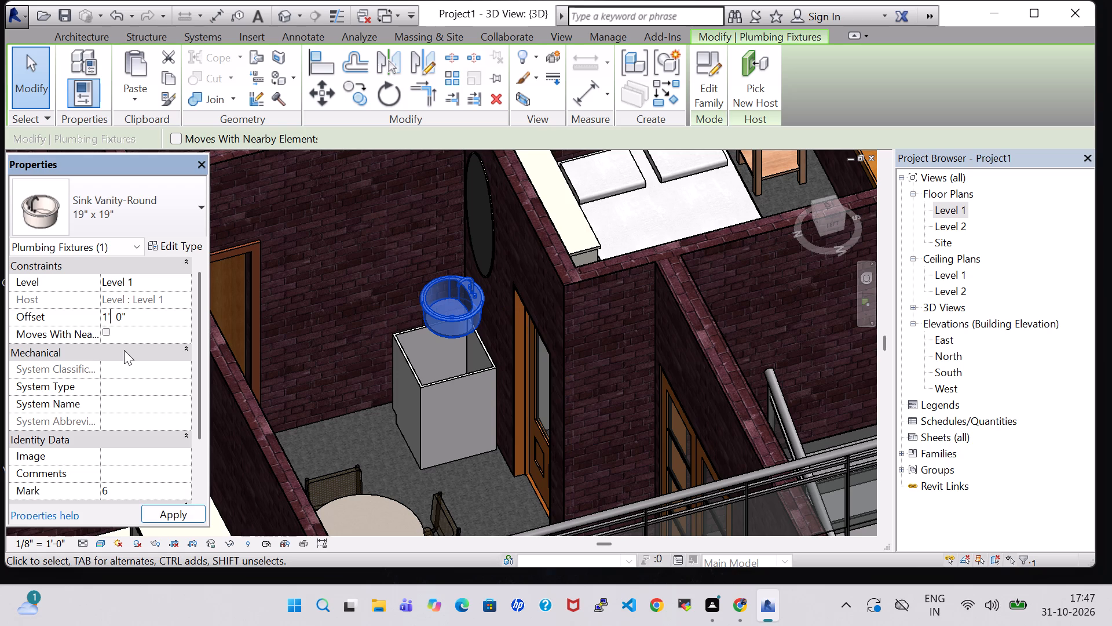
key(Right)
key(Right)
key(Right)
key(BackSpace)
key(6)
key(Return)
scroll(397, 360, up, 5)
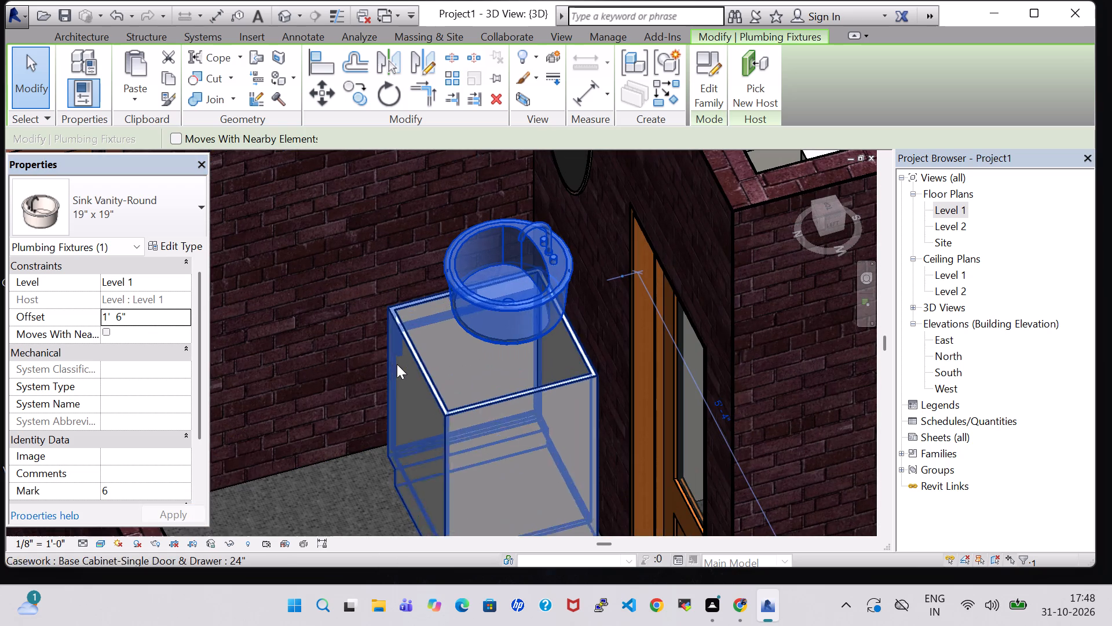
scroll(491, 248, down, 7)
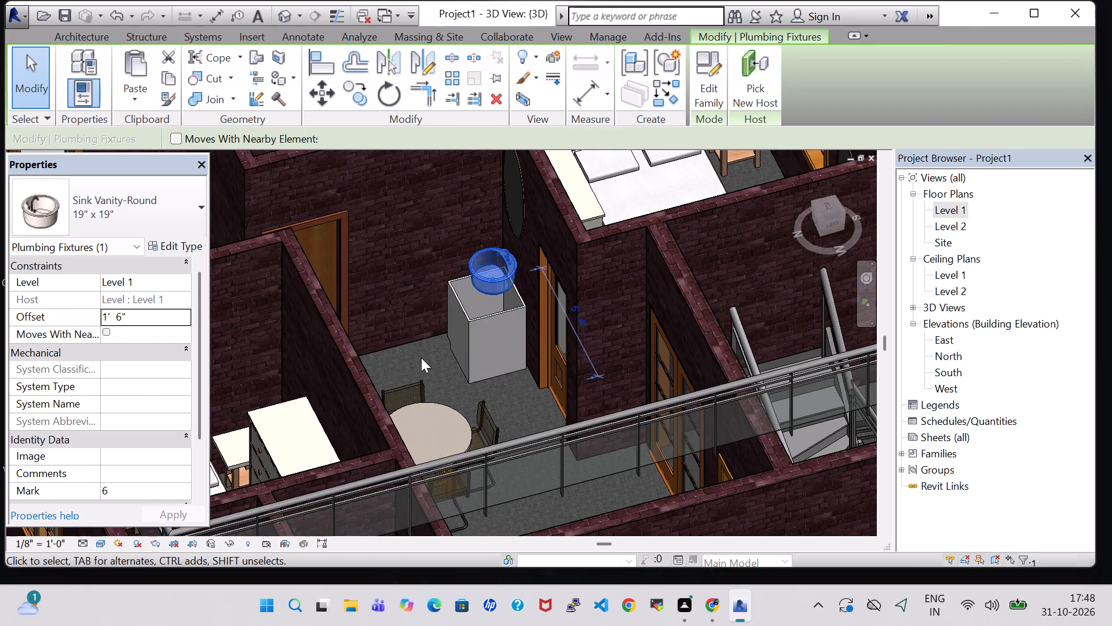
click(421, 358)
Lower the elliptical mirror above the basin by 6" to an elevation of 4' 5 1/4".
shift+middle_drag(421, 358, 469, 319)
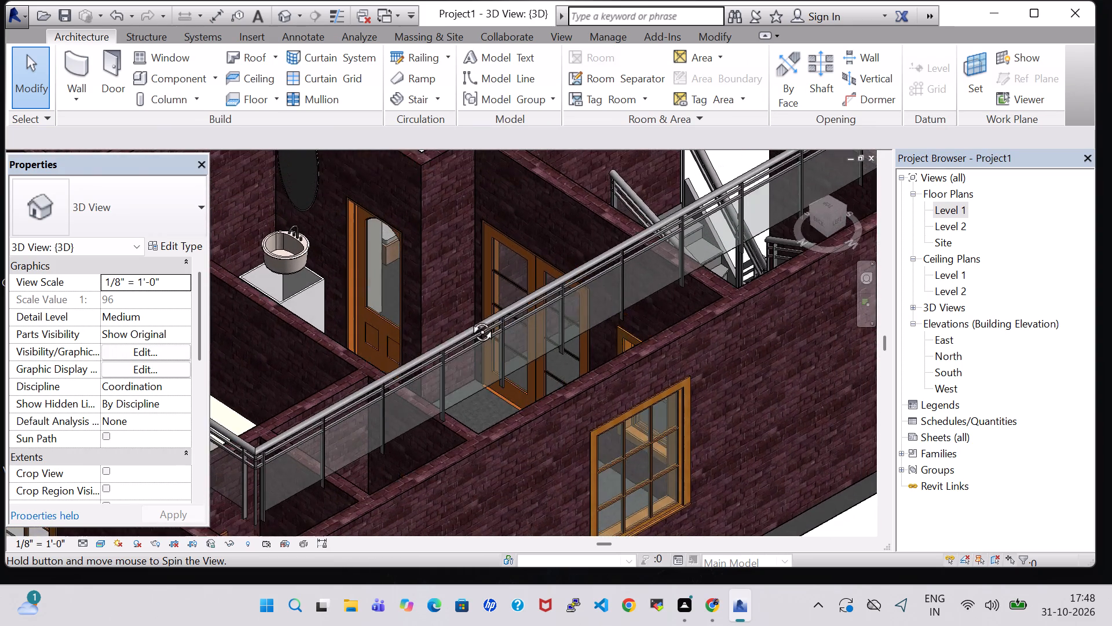
shift+middle_drag(469, 319, 469, 318)
scroll(436, 268, down, 1)
middle_drag(372, 278, 413, 284)
middle_drag(366, 248, 720, 394)
click(506, 293)
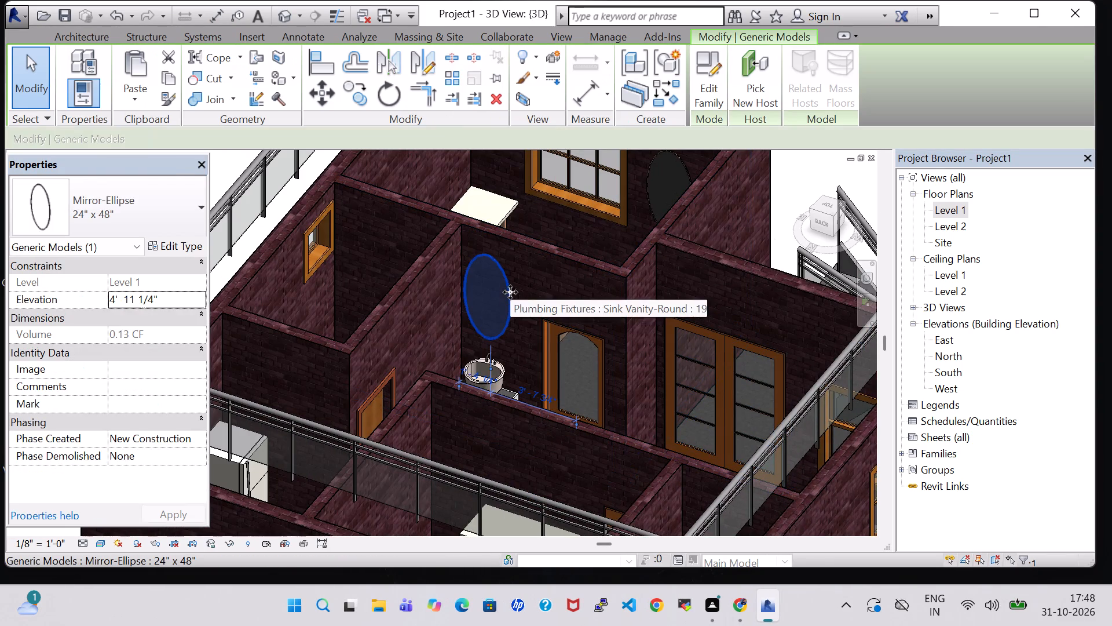
key(Down)
key(Down)
key(Down)
scroll(528, 292, down, 5)
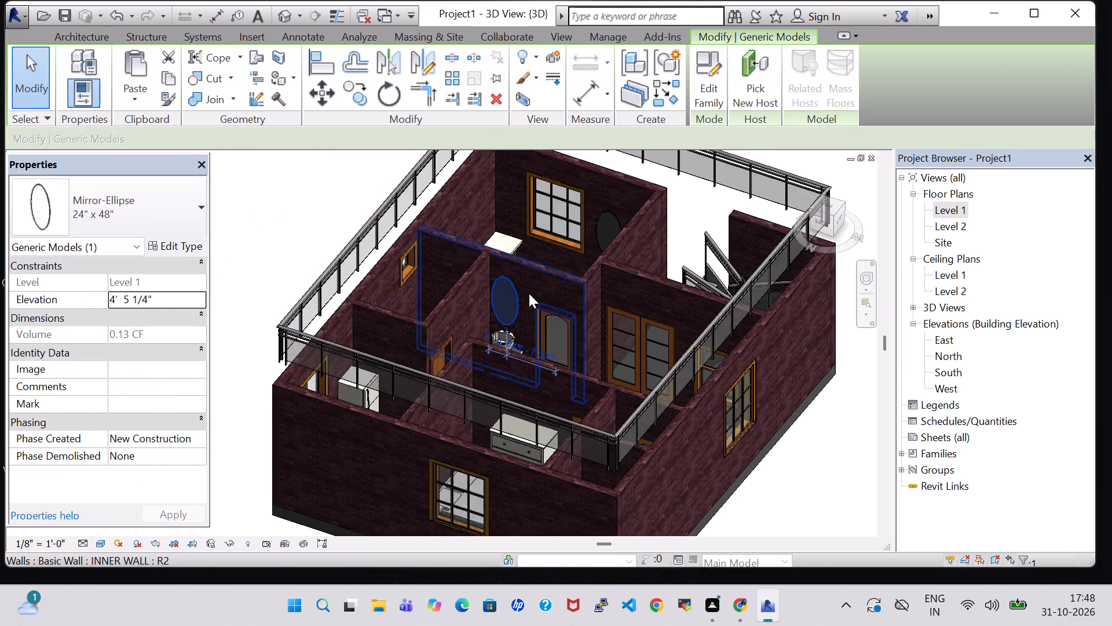
scroll(529, 293, down, 2)
click(745, 431)
Examine the furnished rooms and the free space in the drawing hall from above in 3D.
shift+middle_drag(771, 344, 683, 444)
shift+scroll(690, 437, down, 1)
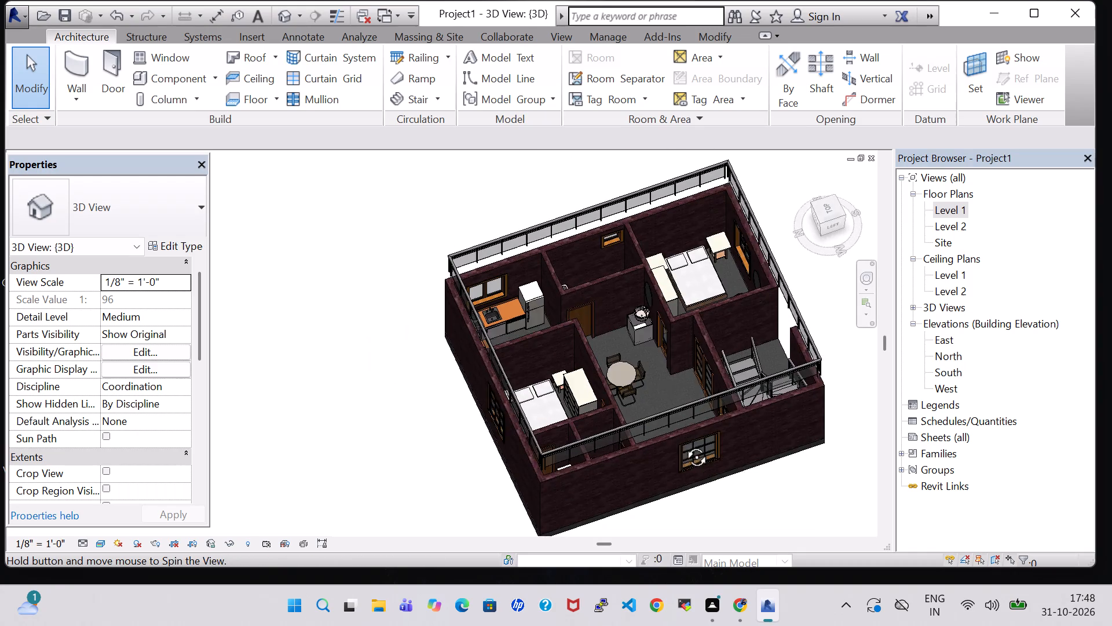
shift+middle_drag(683, 444, 679, 448)
scroll(651, 373, up, 5)
shift+middle_drag(660, 378, 659, 356)
scroll(659, 356, down, 2)
scroll(659, 356, up, 1)
middle_drag(659, 356, 526, 265)
shift+middle_drag(526, 272, 475, 281)
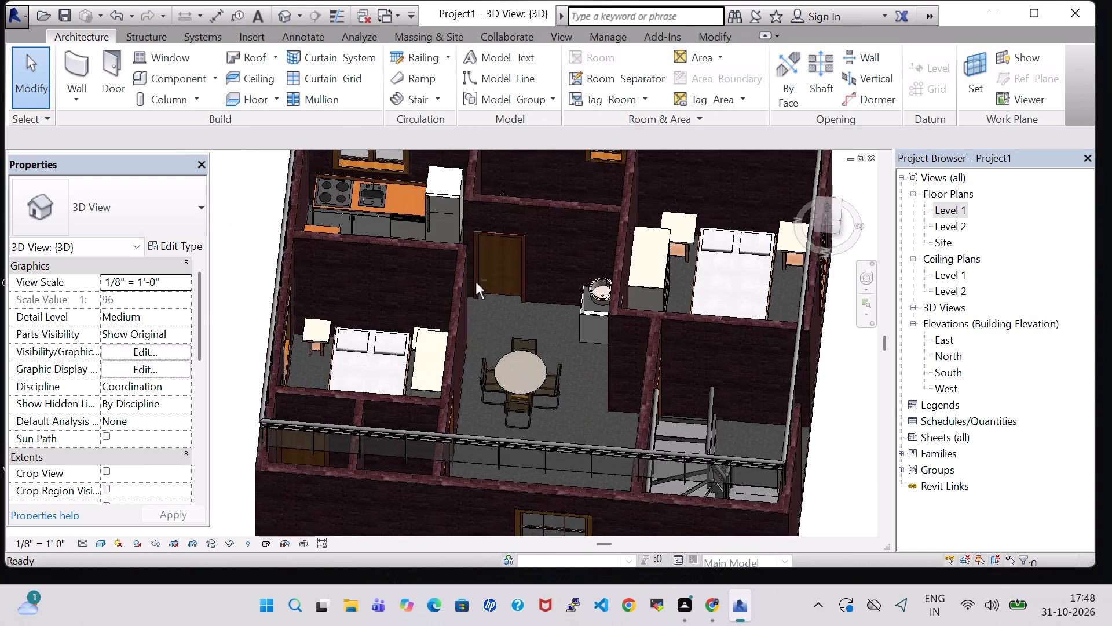
In the Level 1 floor plan, load the Sofa-Corbu family from the Furniture library's Seating folder for placement.
triple_click(948, 210)
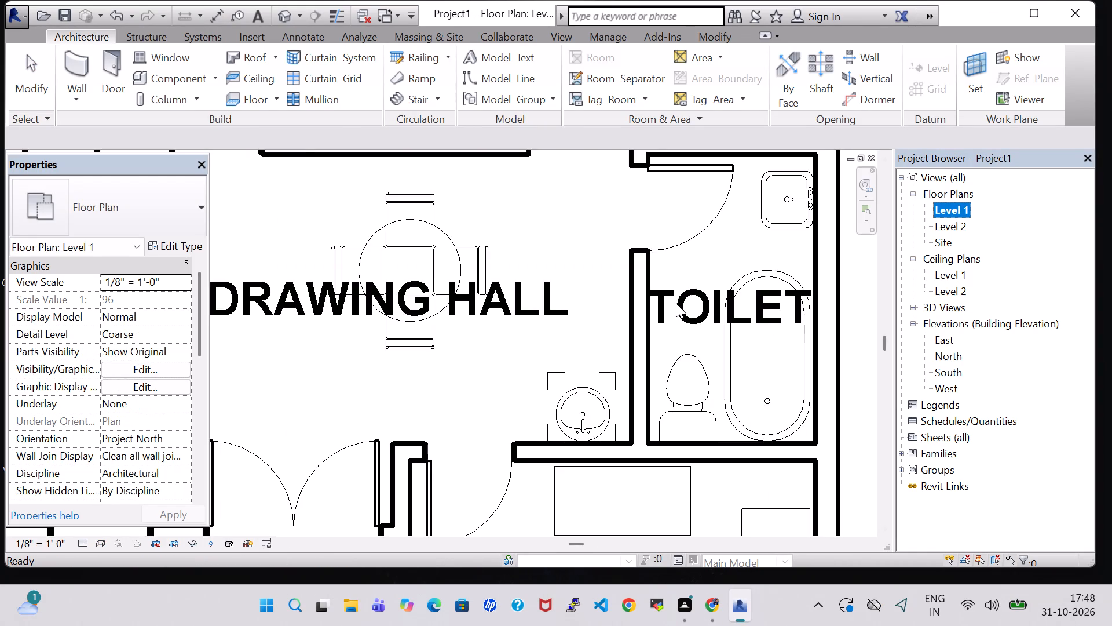
scroll(676, 303, down, 9)
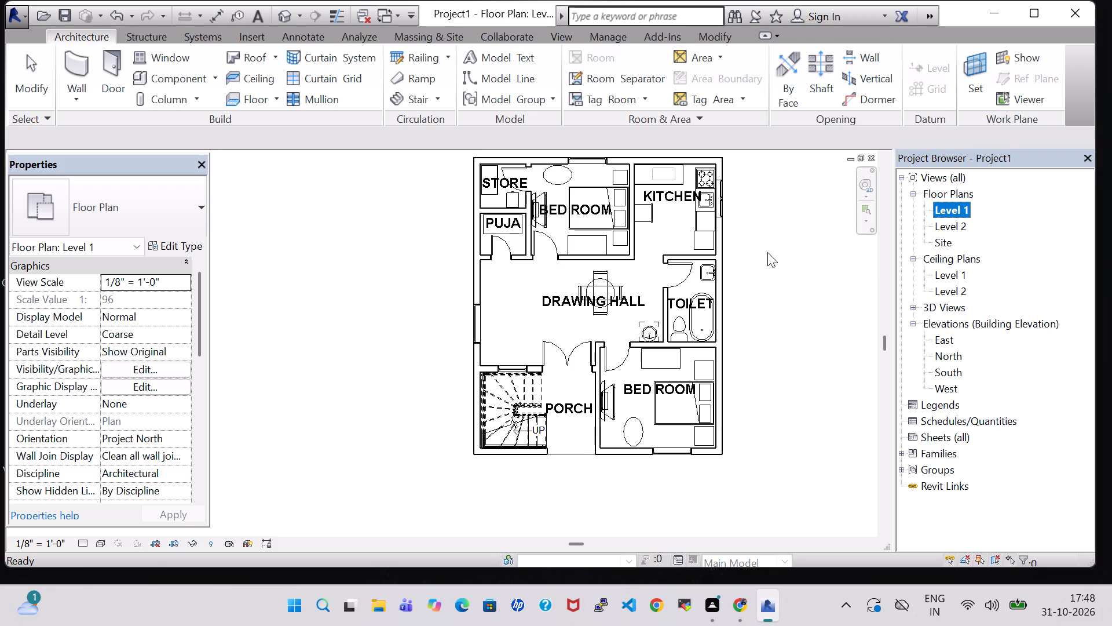
click(762, 276)
middle_drag(766, 275, 717, 303)
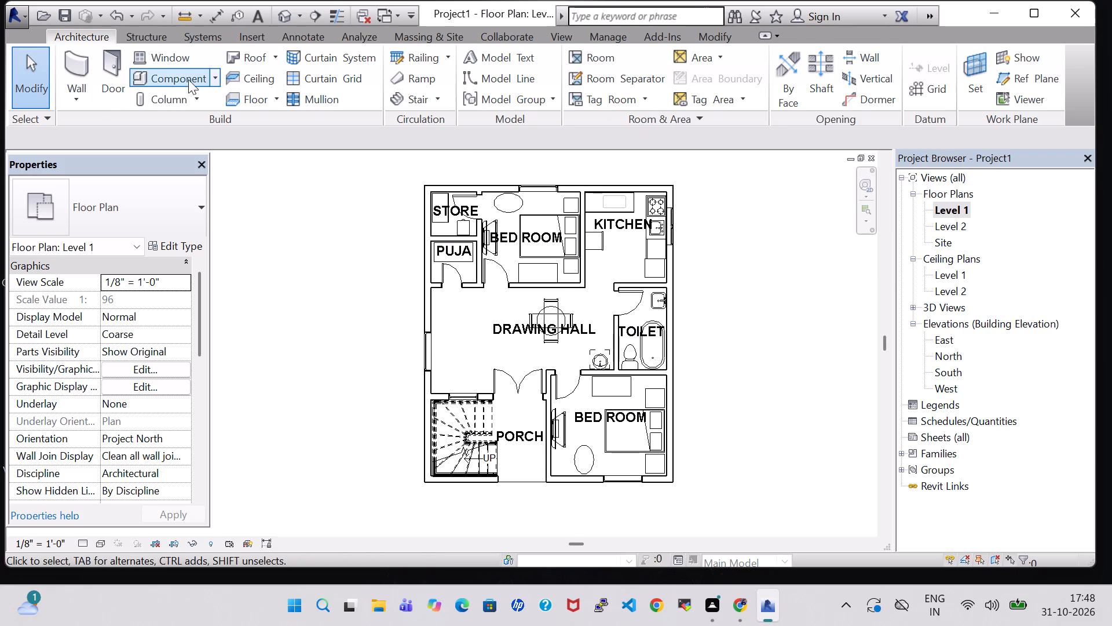
click(163, 71)
double_click(715, 72)
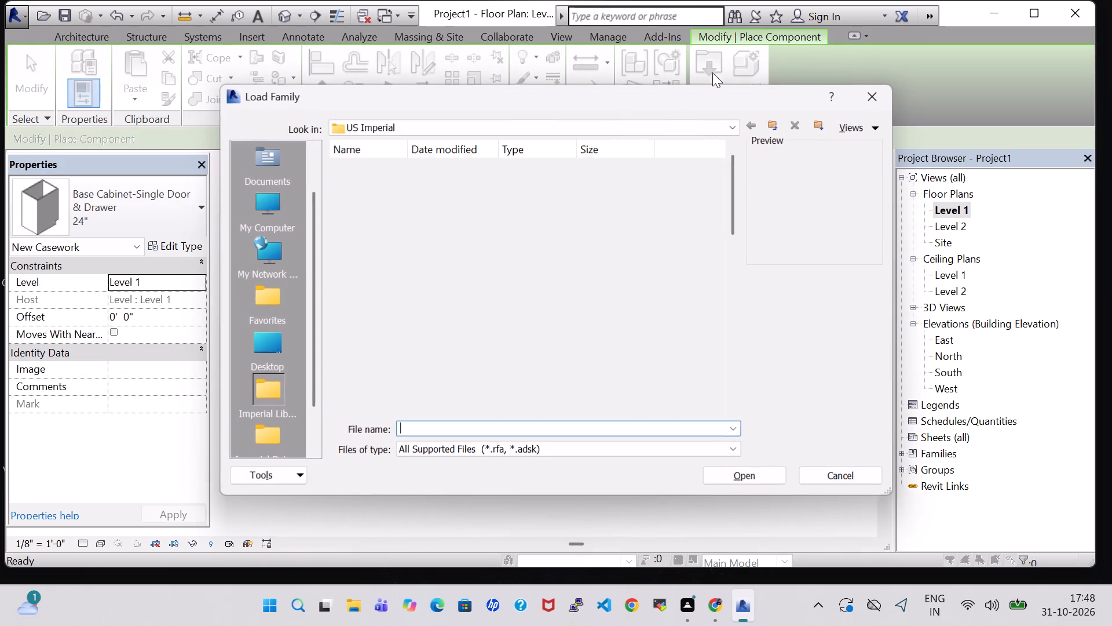
scroll(605, 207, down, 1)
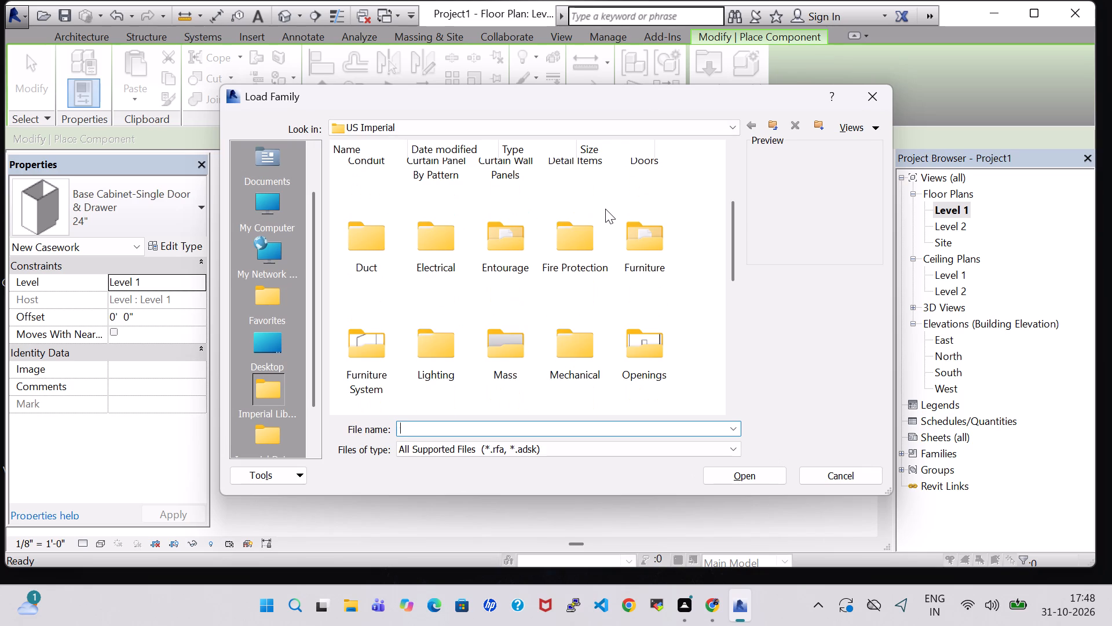
double_click(637, 256)
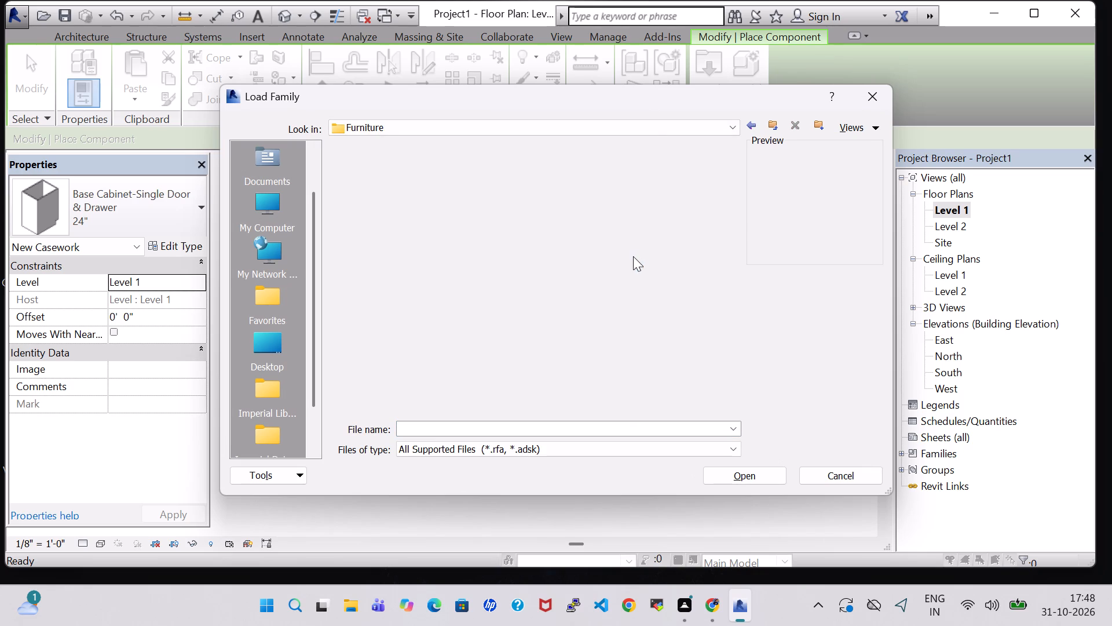
double_click(442, 179)
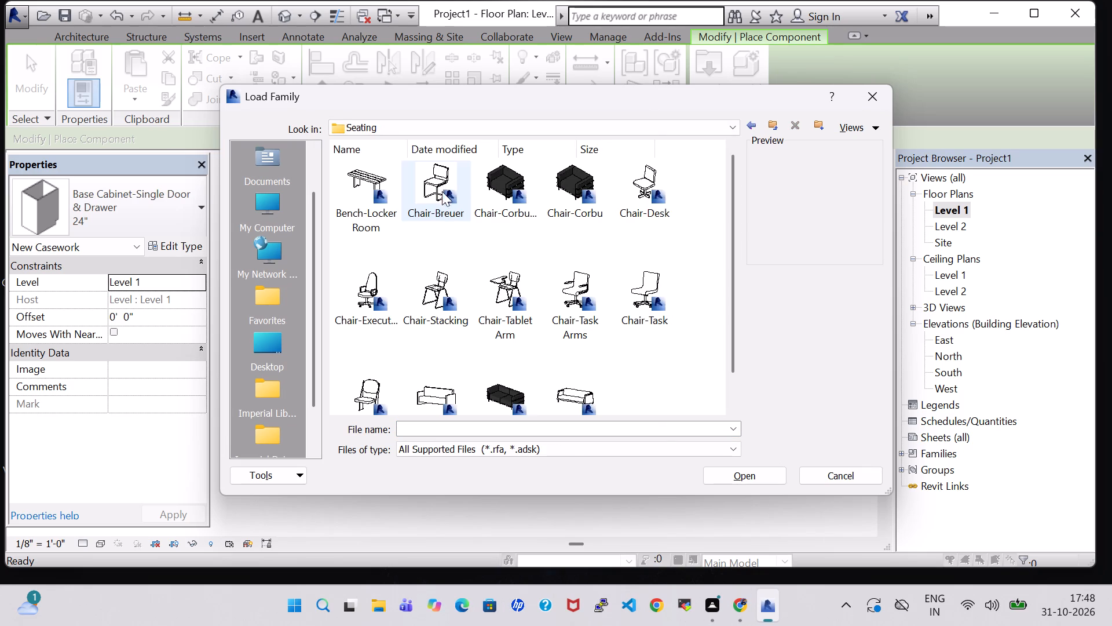
click(515, 390)
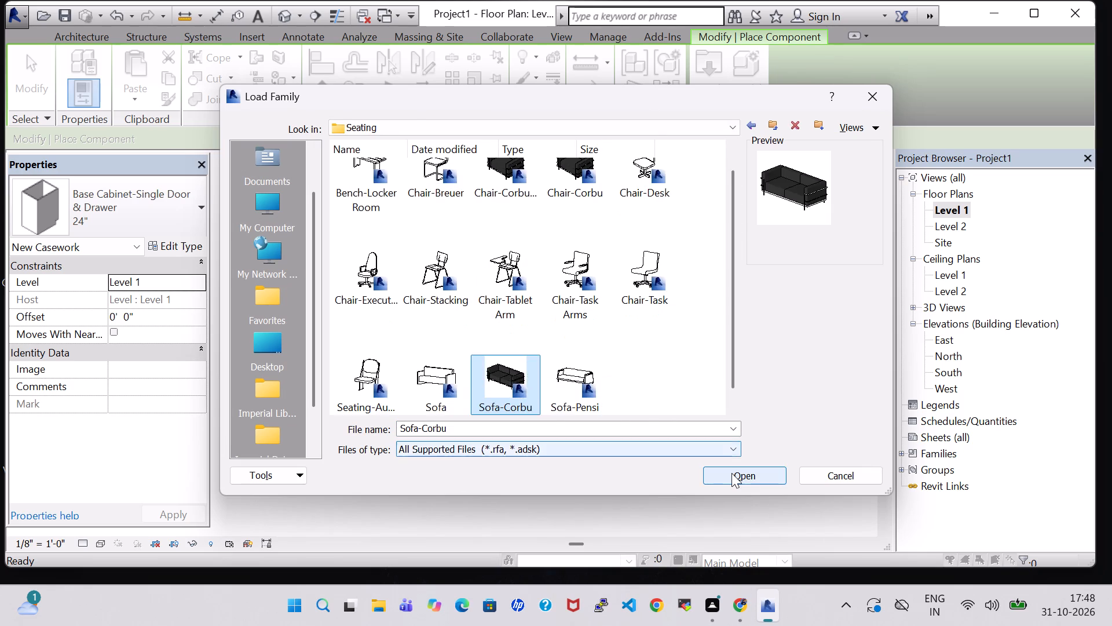
click(731, 473)
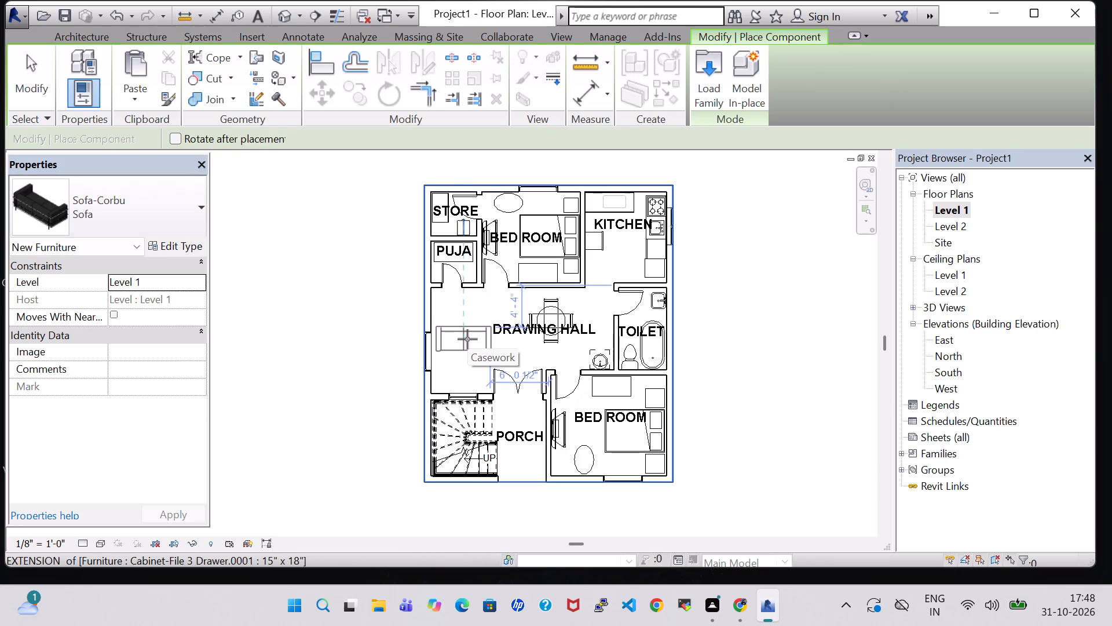
Place a Sofa-Corbu in the drawing hall with its back to the staircase wall, beside the double entrance door.
scroll(467, 339, up, 6)
key(space)
key(space)
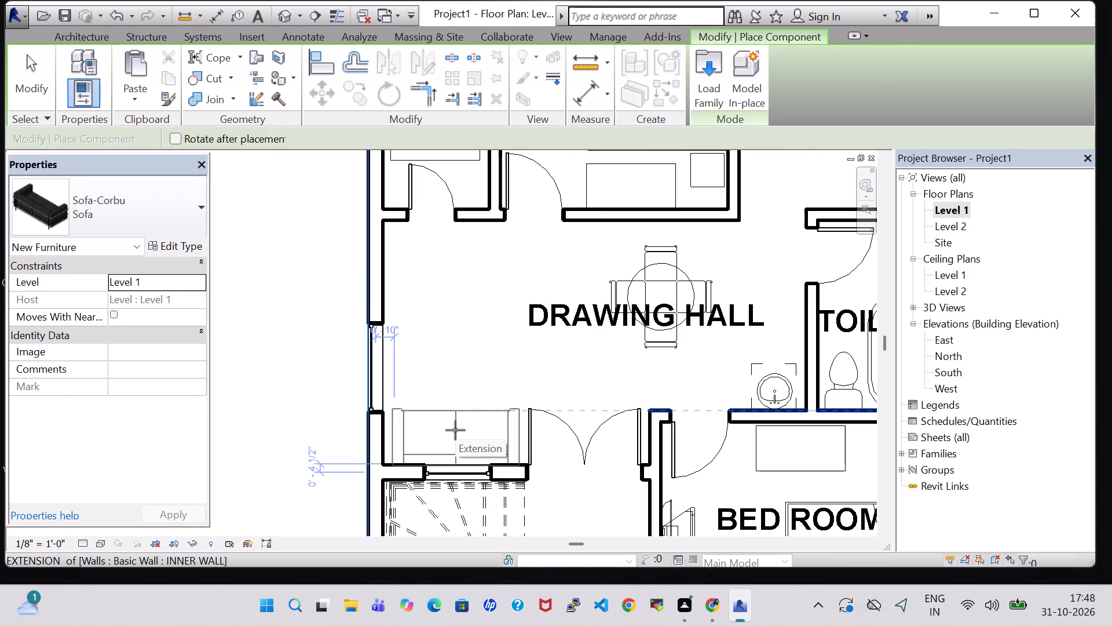
click(455, 430)
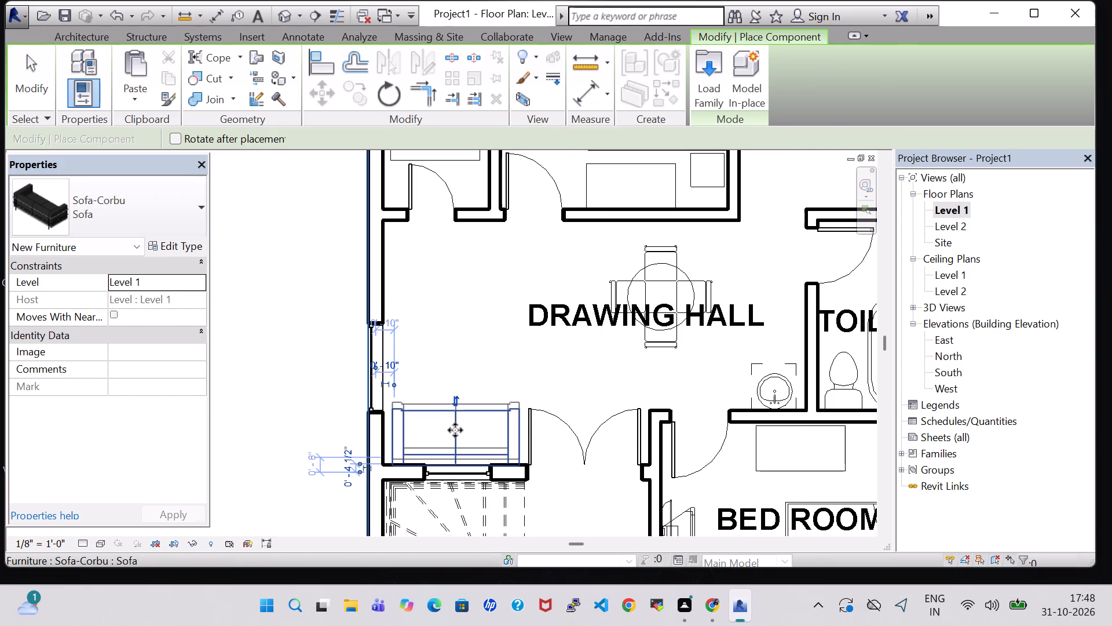
Place a second Sofa-Corbu, rotated with its back against the drawing hall's outer window wall, about 2' 3" from the puja room wall.
key(space)
key(space)
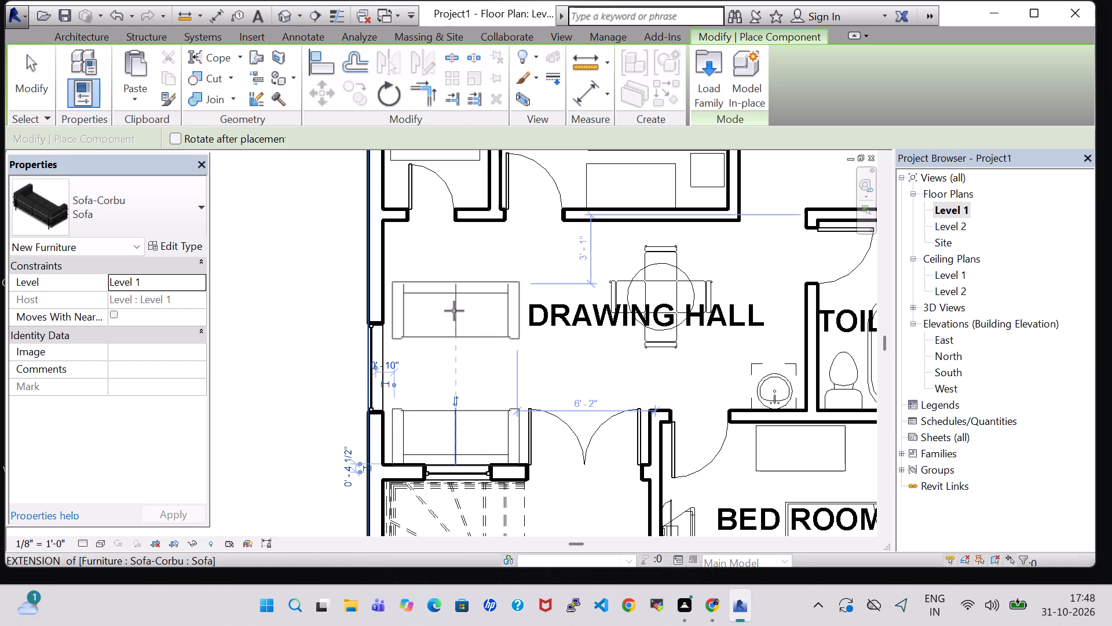
key(space)
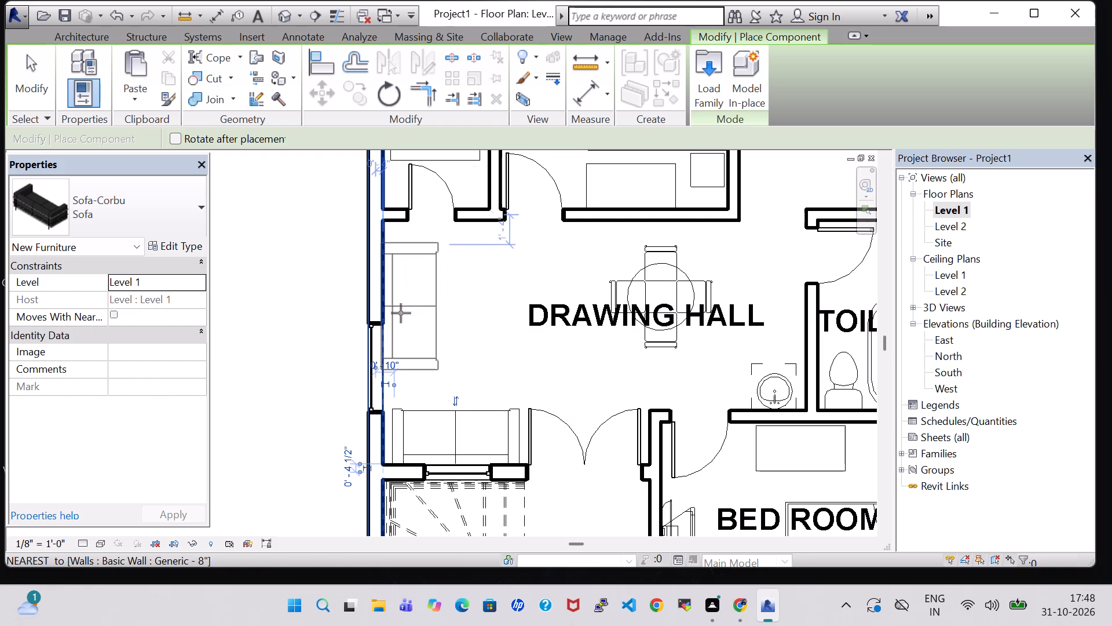
click(415, 328)
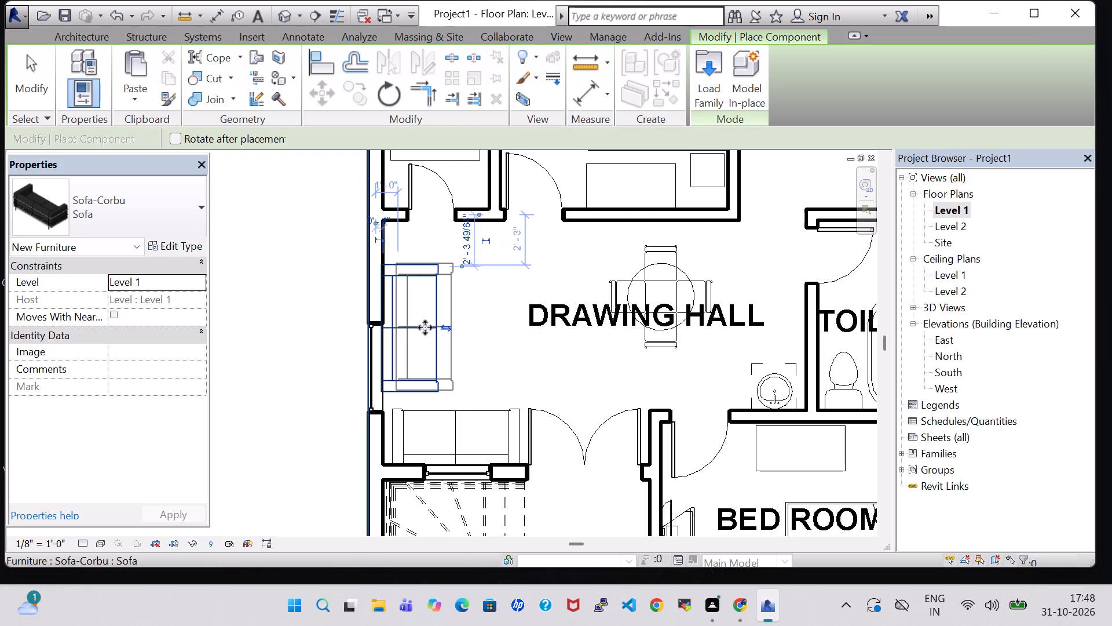
key(Escape)
key(Escape)
key(Escape)
Nudge the staircase-wall sofa about 2" off its wall and the window-wall sofa slightly away from the outer wall.
click(471, 407)
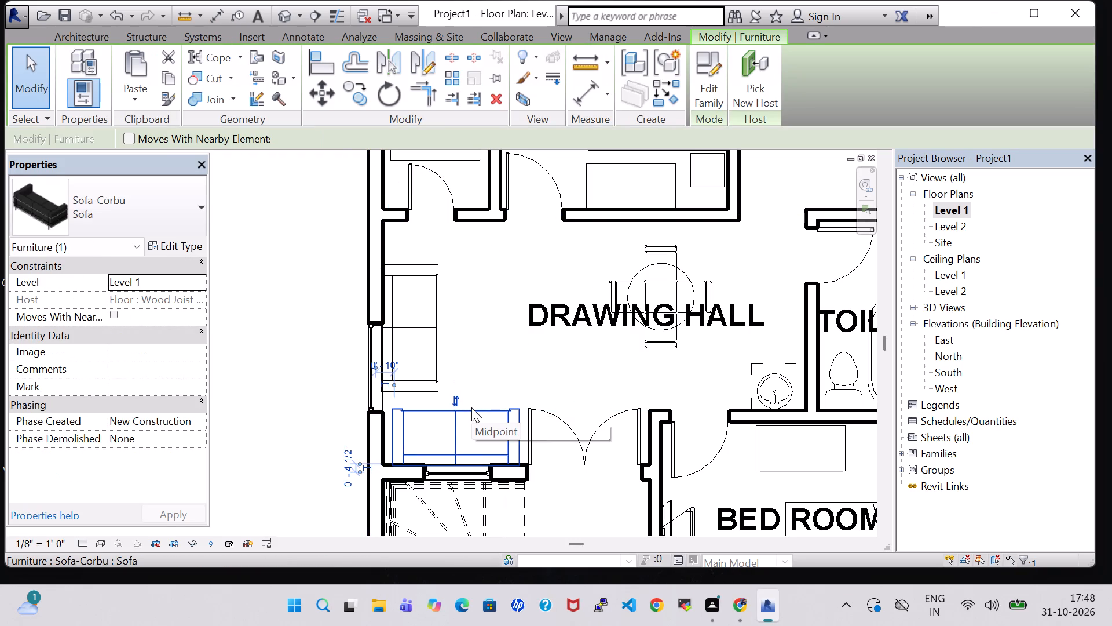
key(Up)
key(Up)
key(Down)
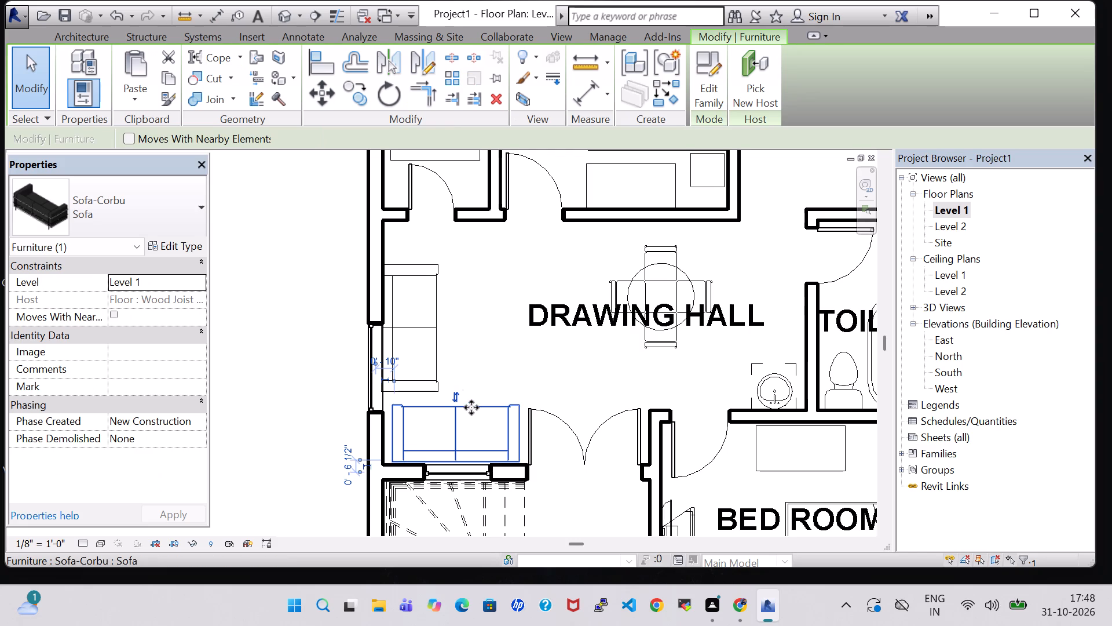
click(430, 329)
key(Right)
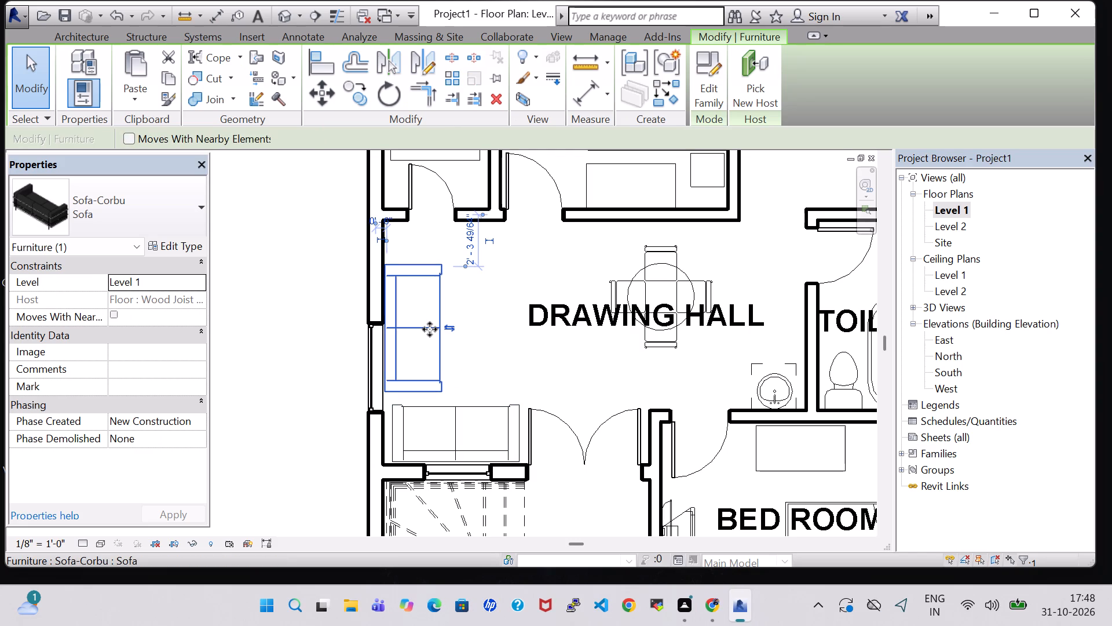
key(Right)
click(295, 257)
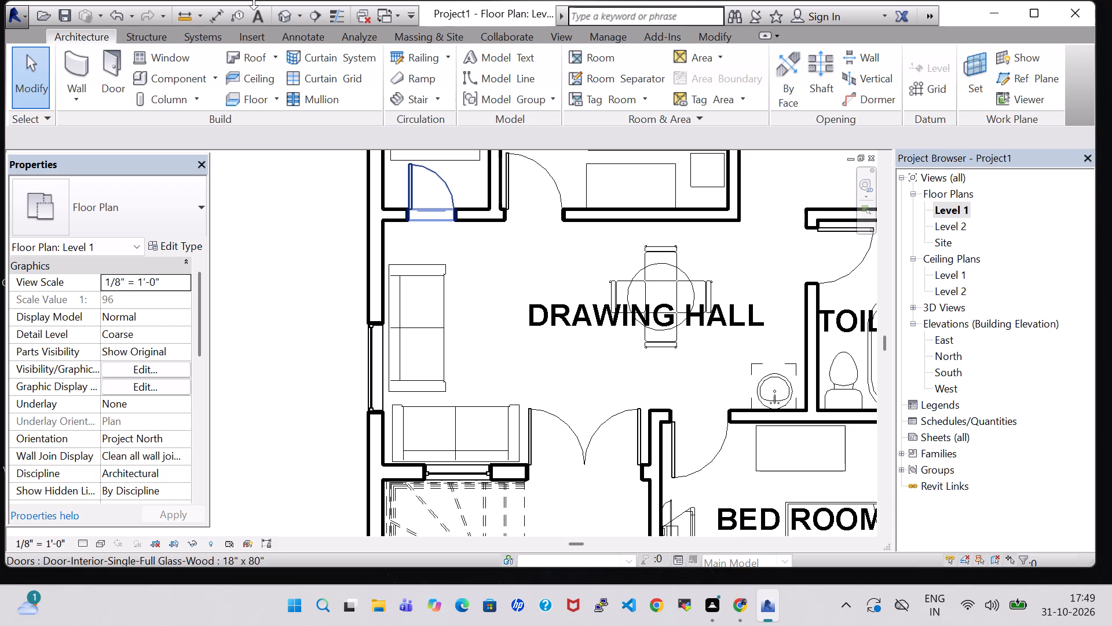
Load the Table-Dining Oval family from the Furniture library's Tables folder for placement.
click(162, 75)
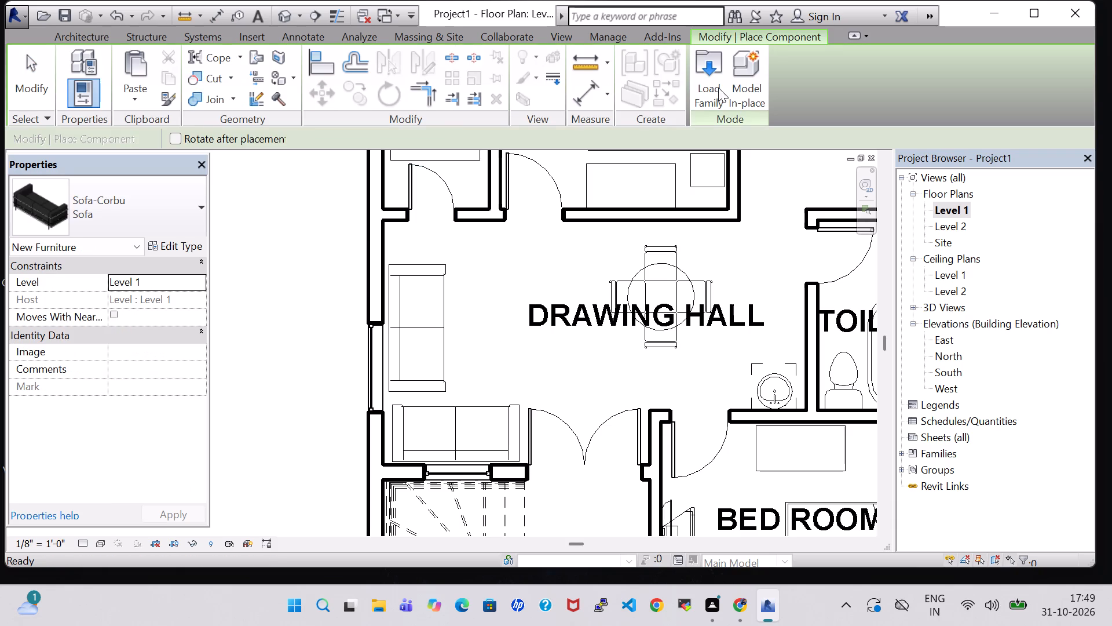
click(718, 88)
scroll(630, 303, down, 1)
double_click(667, 253)
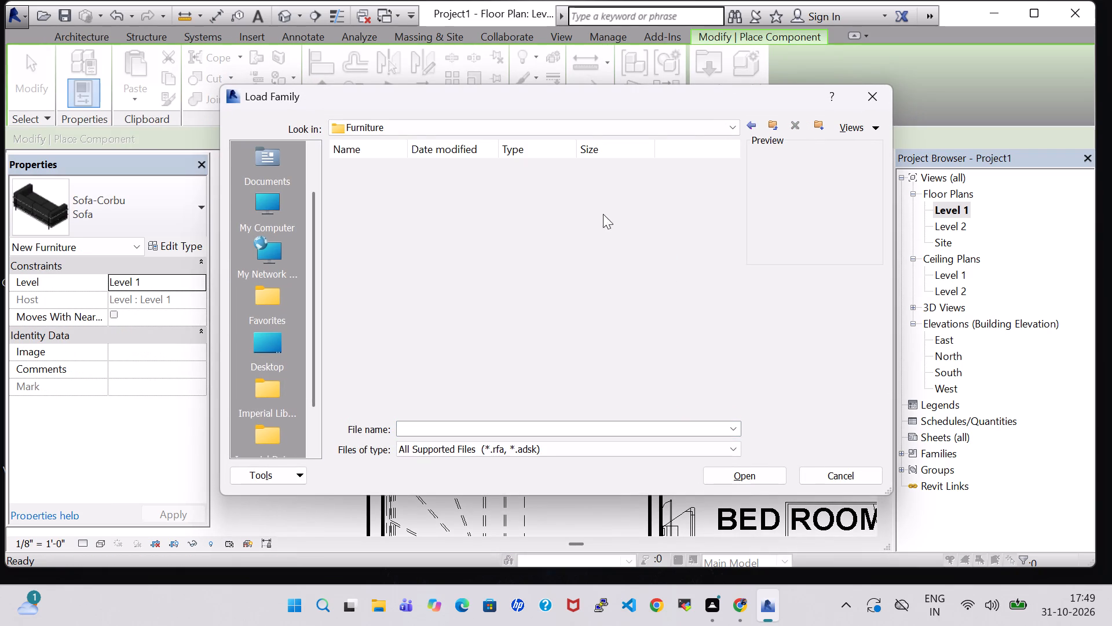
double_click(602, 202)
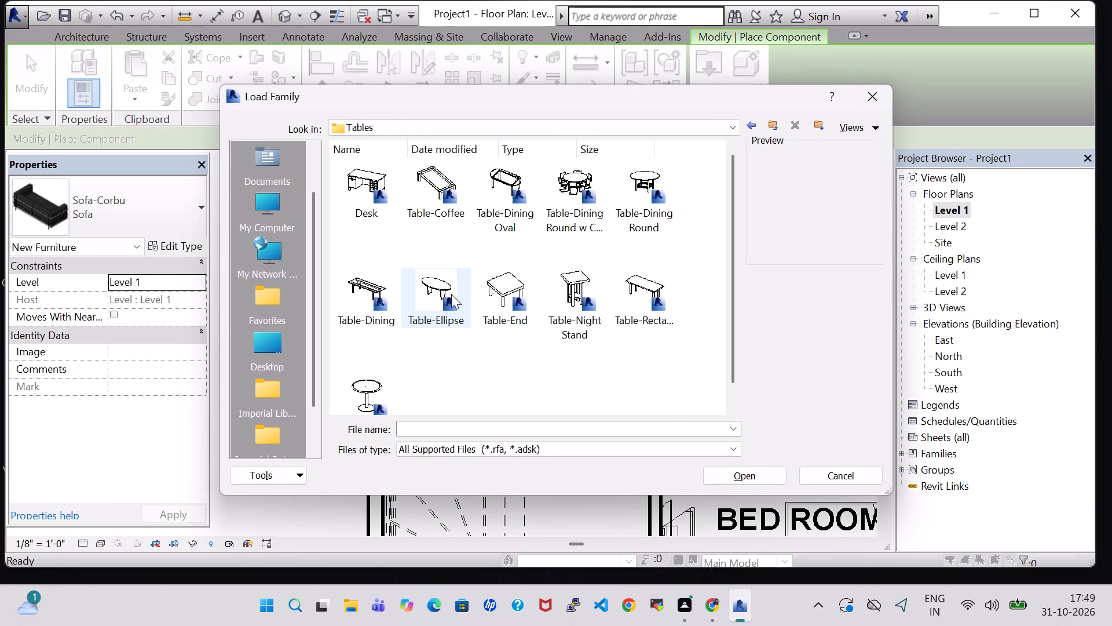
click(517, 172)
click(755, 478)
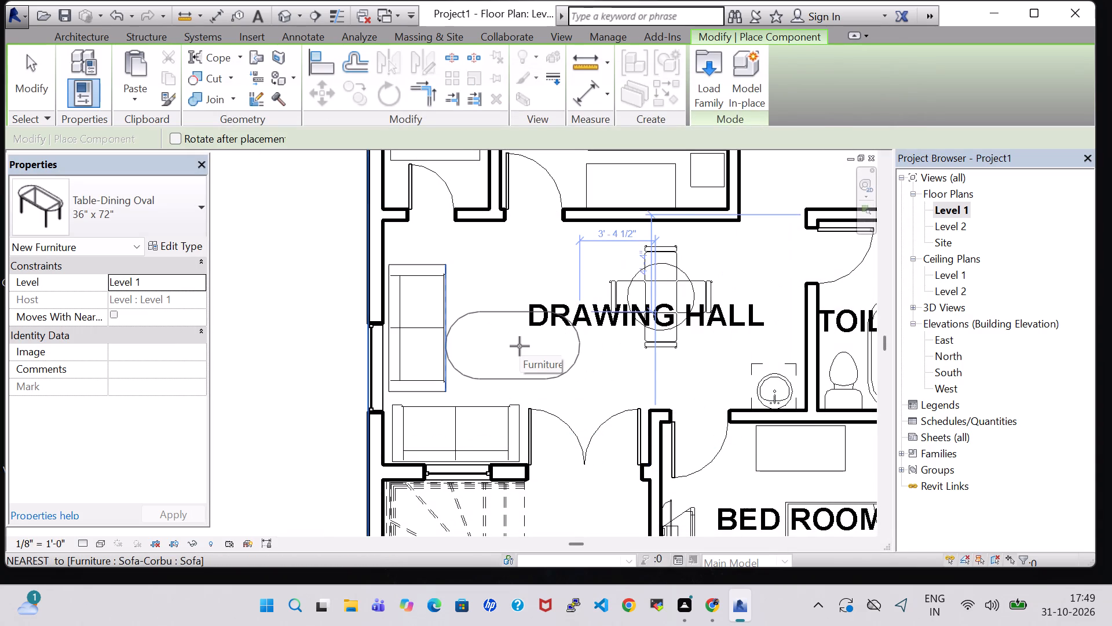
Place a 36" x 72" Table-Dining Oval in the drawing hall, rotated parallel to the window-wall sofa and just in front of it.
key(space)
click(486, 326)
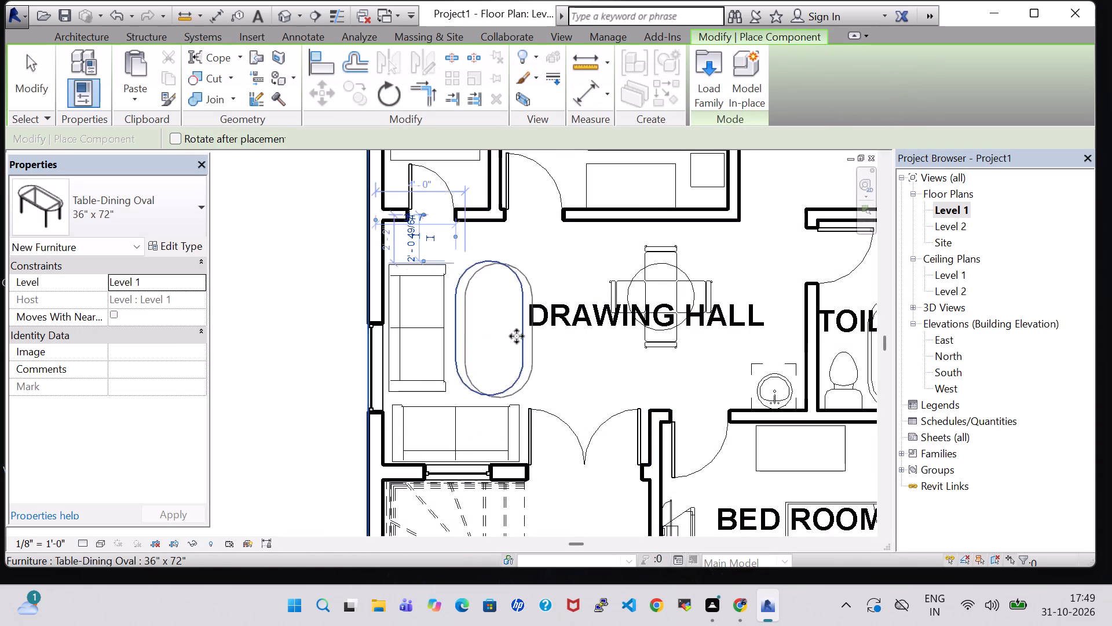
scroll(544, 354, down, 2)
key(Escape)
key(Escape)
key(Escape)
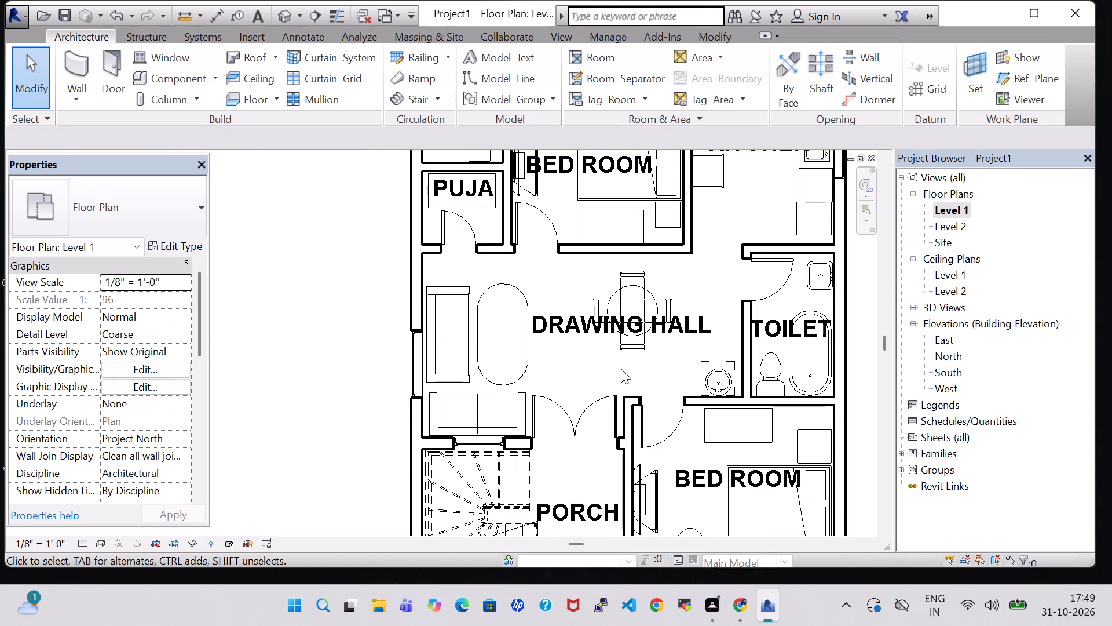
Inspect the oval table and sofas in the drawing hall in the 3D view, looking down into the house.
scroll(621, 369, down, 2)
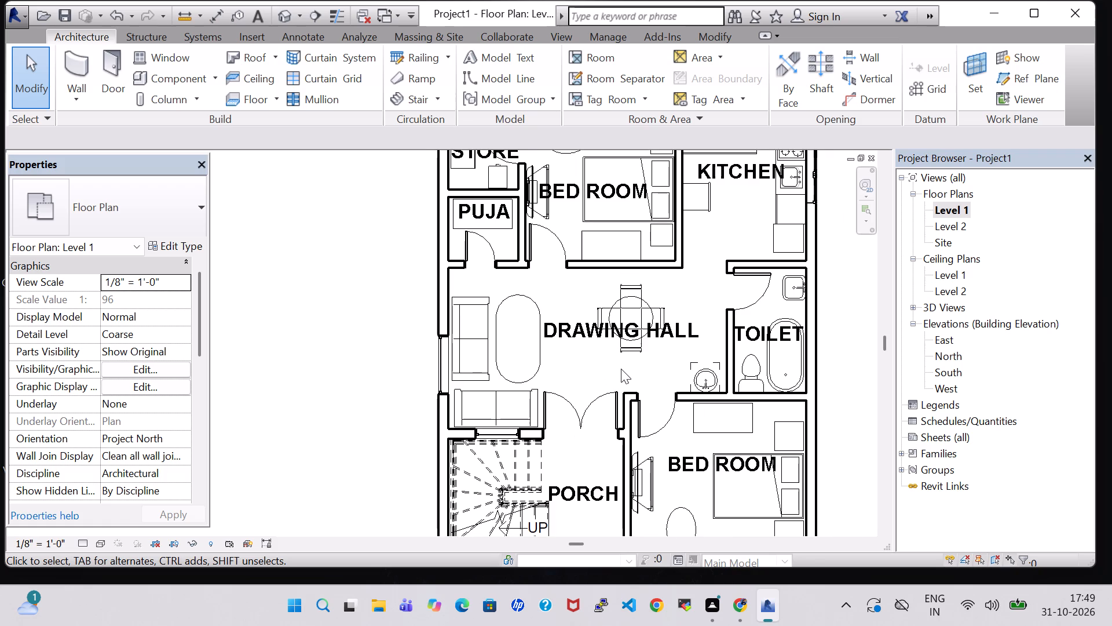
scroll(622, 369, down, 1)
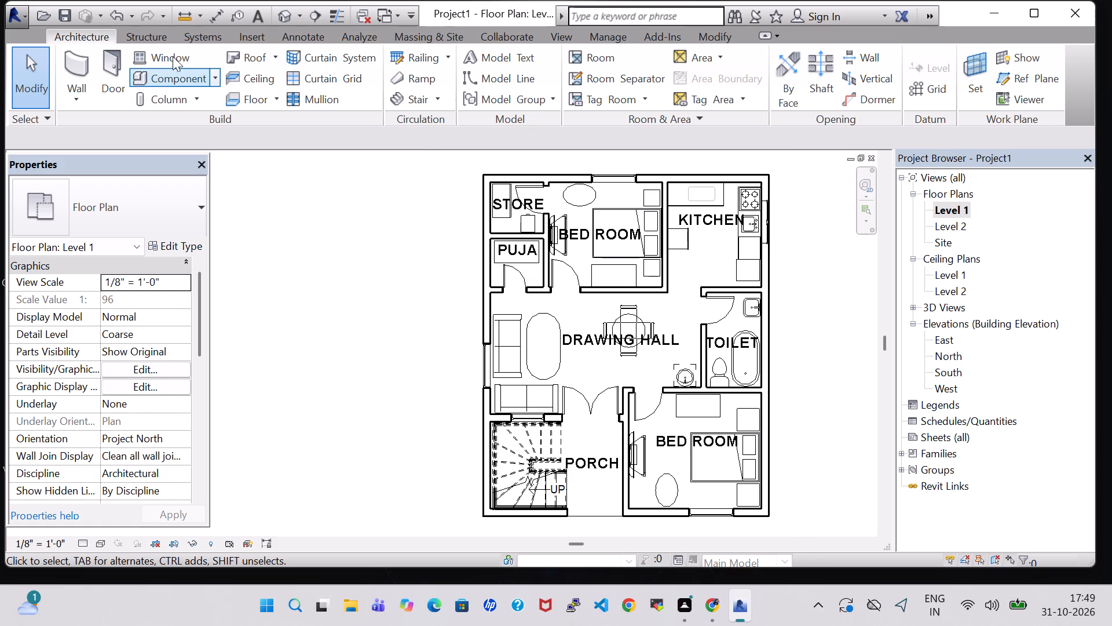
click(287, 9)
scroll(687, 265, down, 2)
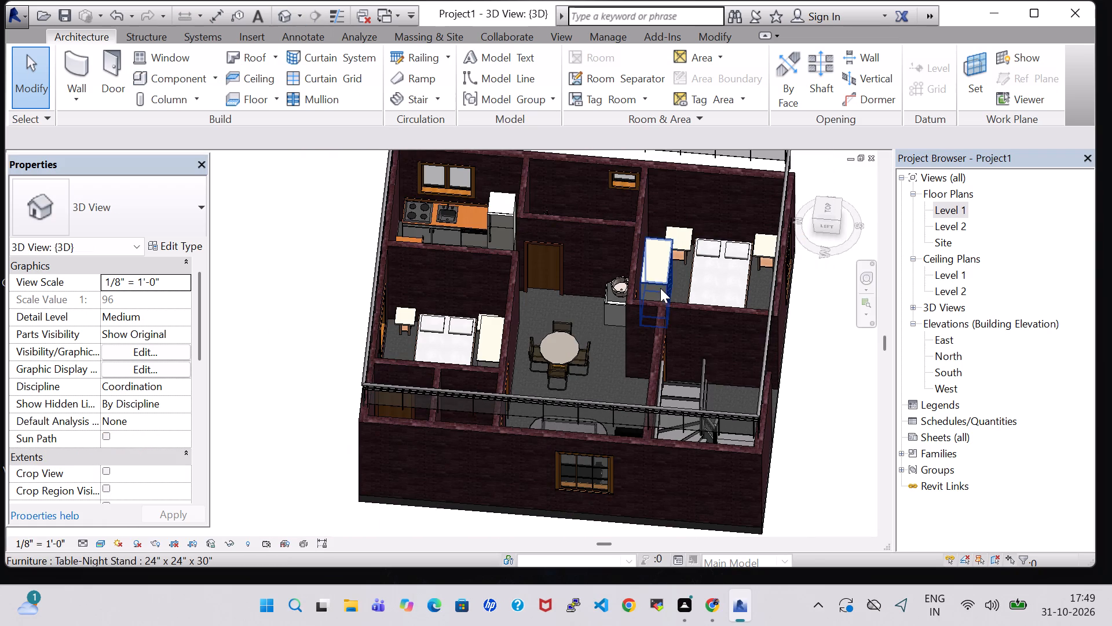
shift+middle_drag(799, 317, 803, 410)
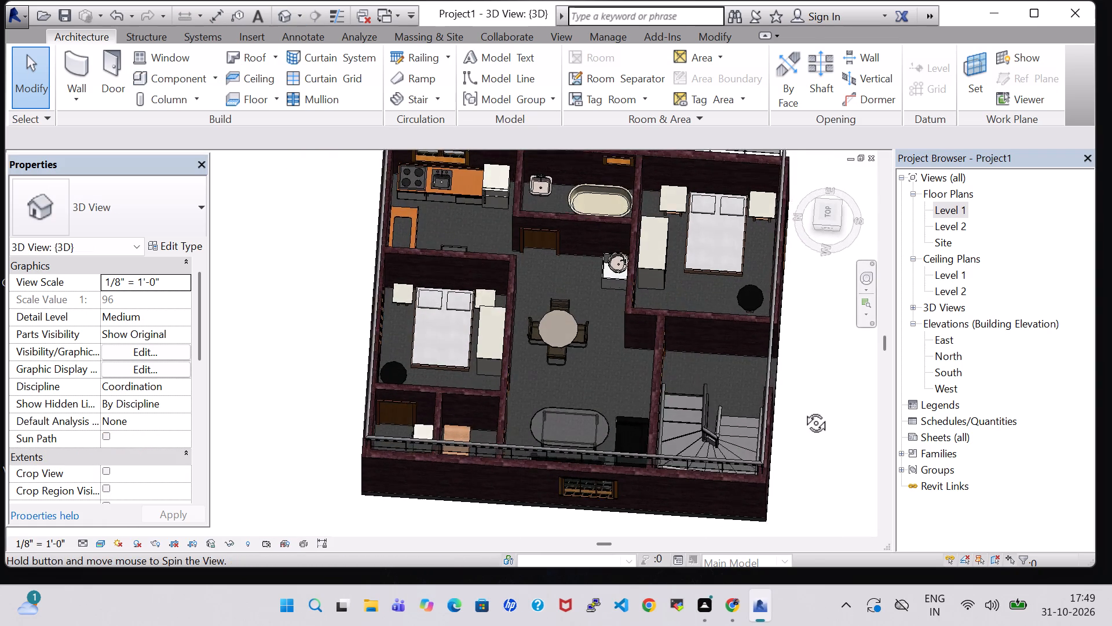
shift+middle_drag(803, 410, 804, 416)
shift+middle_drag(806, 315, 806, 381)
shift+scroll(806, 315, down, 1)
middle_drag(810, 362, 708, 381)
scroll(712, 381, down, 1)
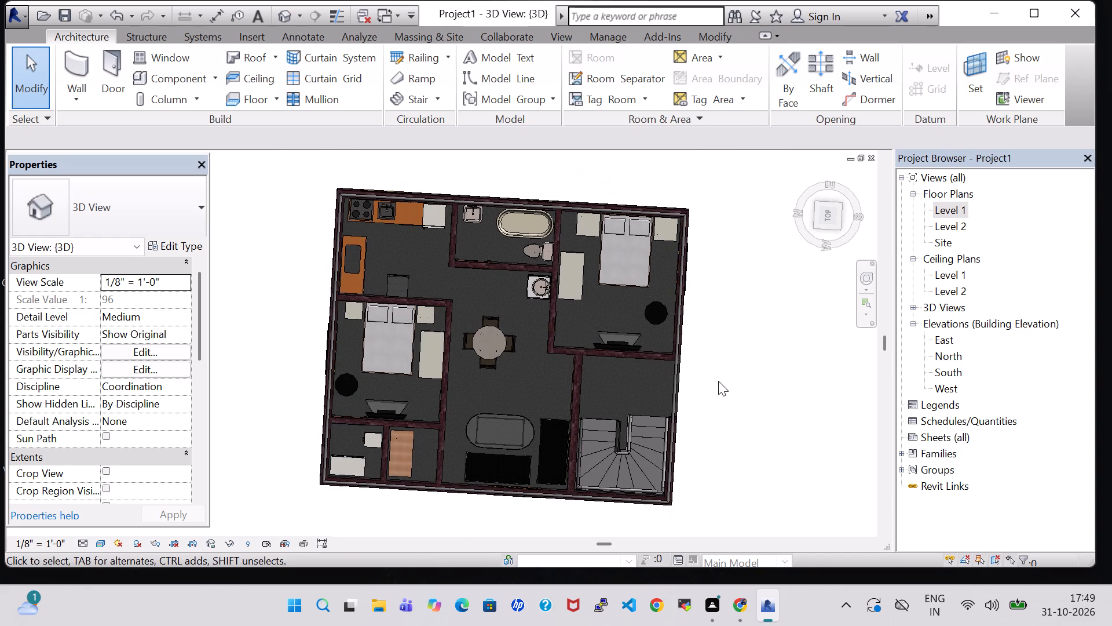
shift+middle_drag(717, 441, 708, 428)
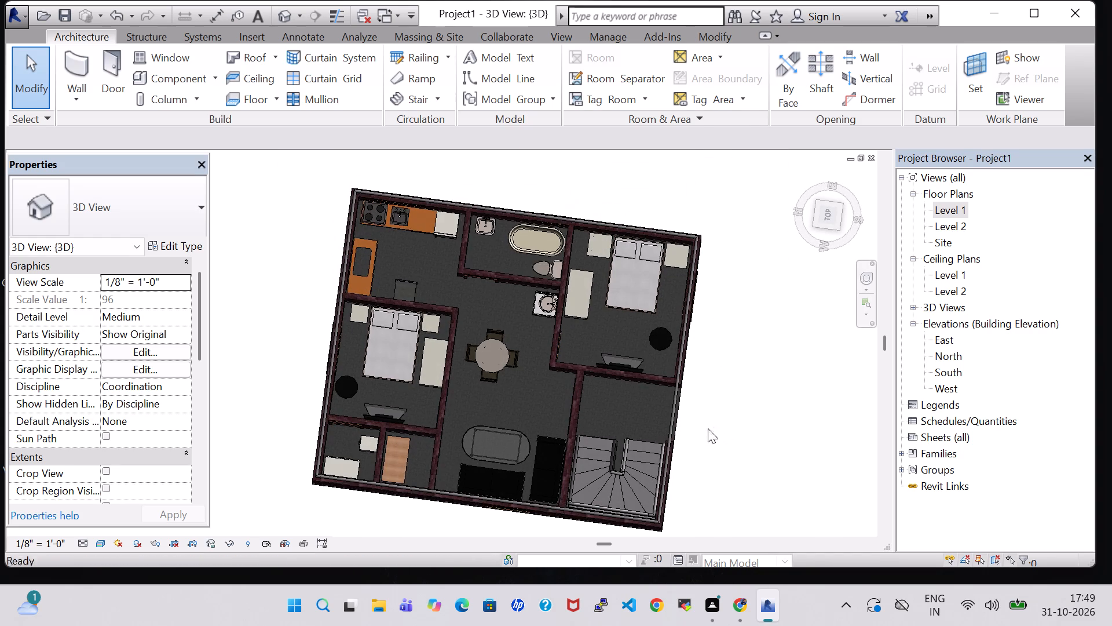
middle_drag(708, 427, 728, 425)
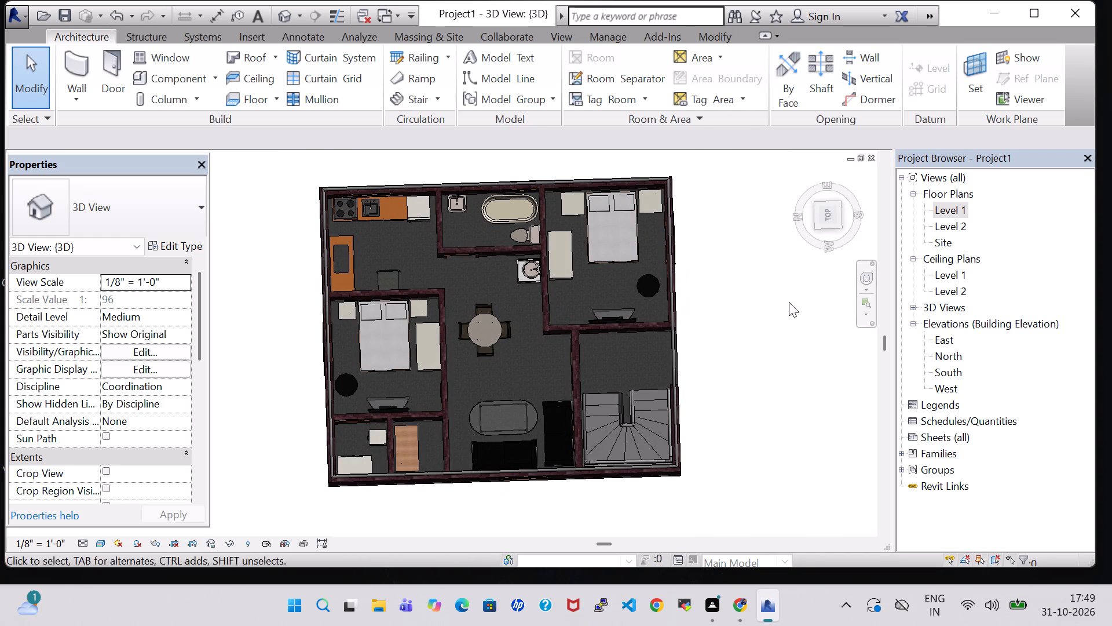
Check the house in the standard front, left and top orientations of the 3D view.
click(858, 215)
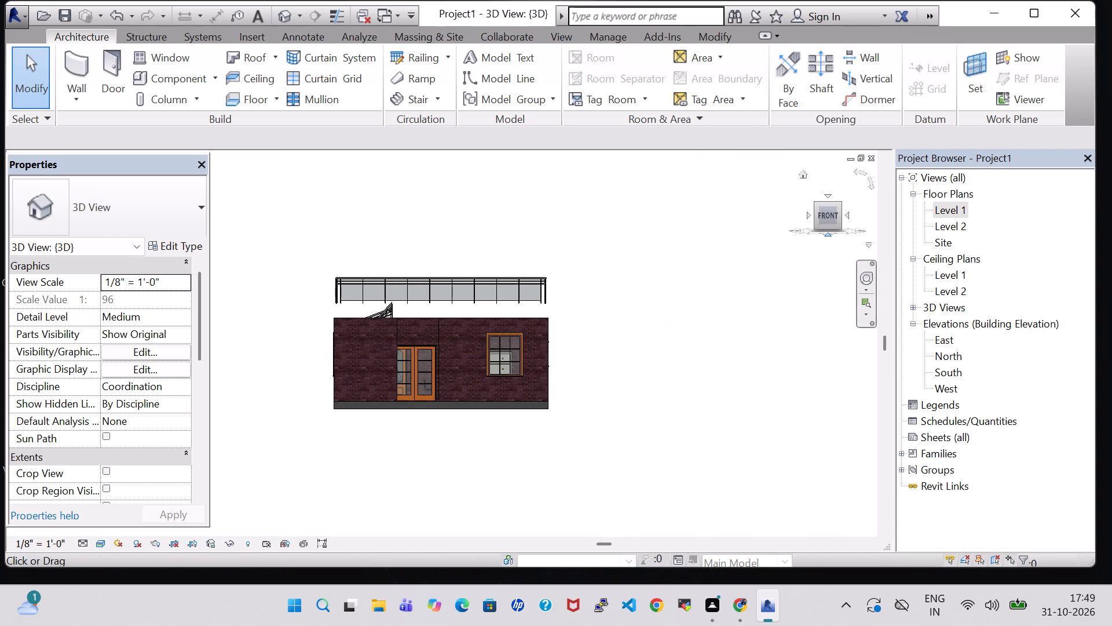
click(828, 195)
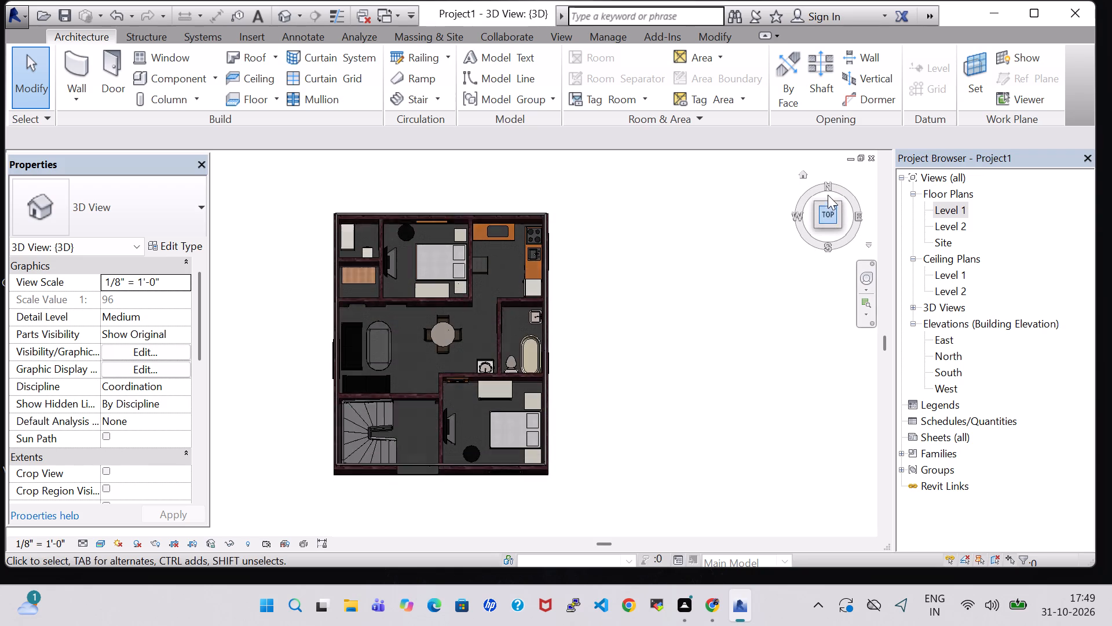
click(802, 215)
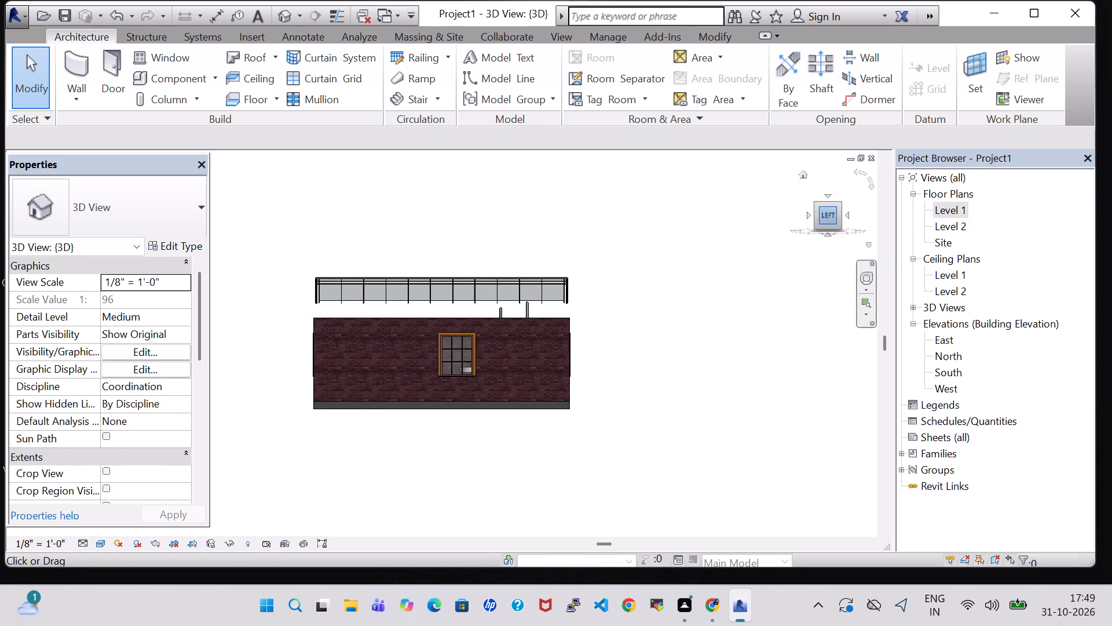
click(844, 217)
click(824, 234)
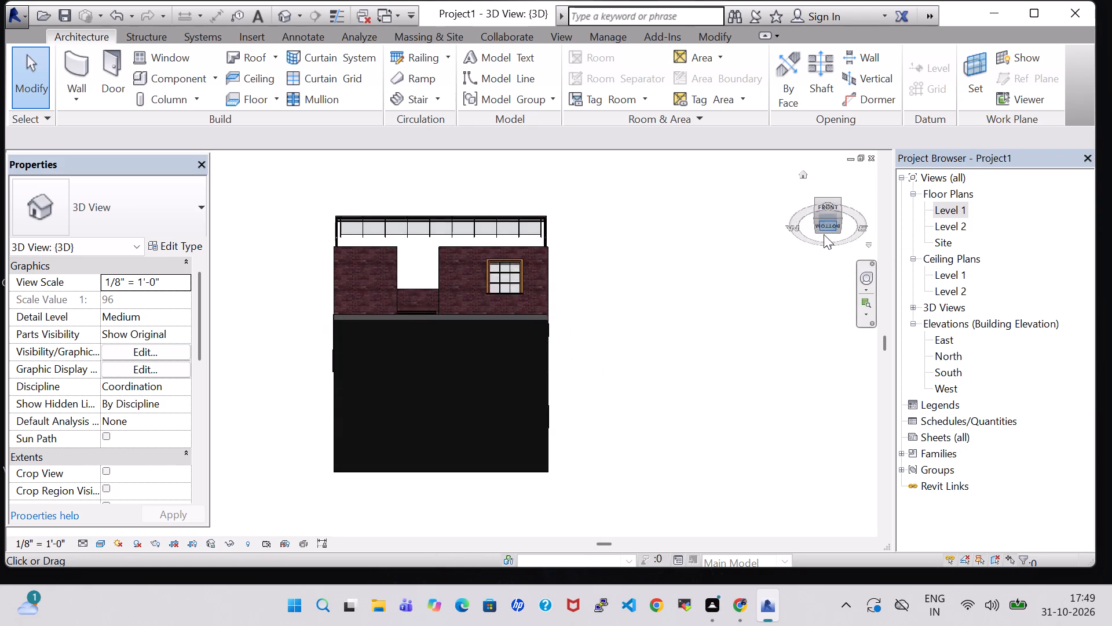
click(828, 179)
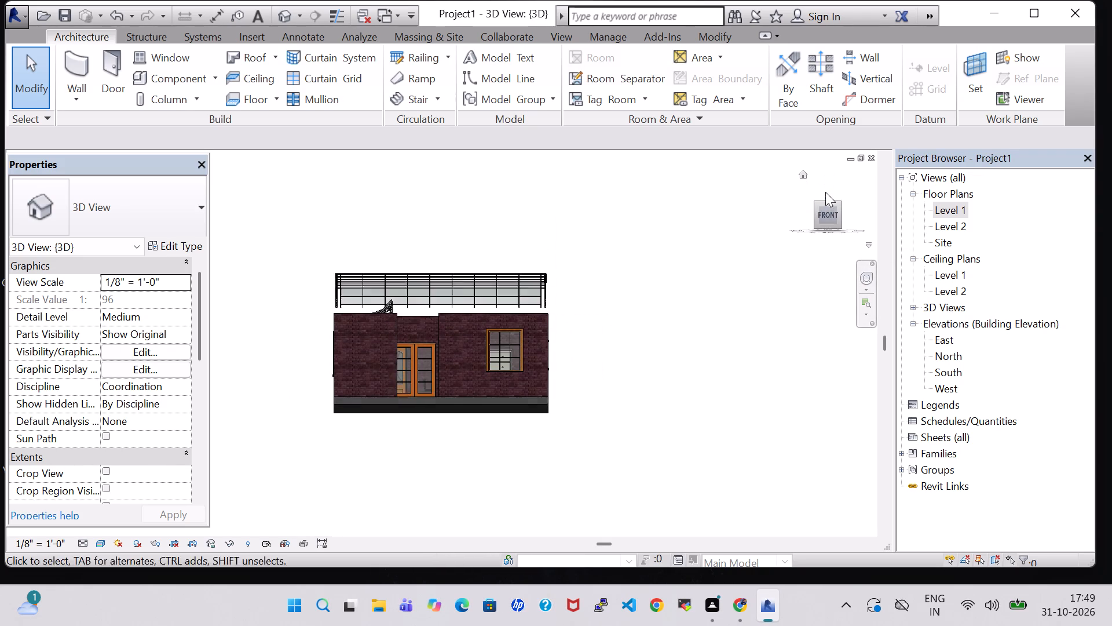
click(828, 192)
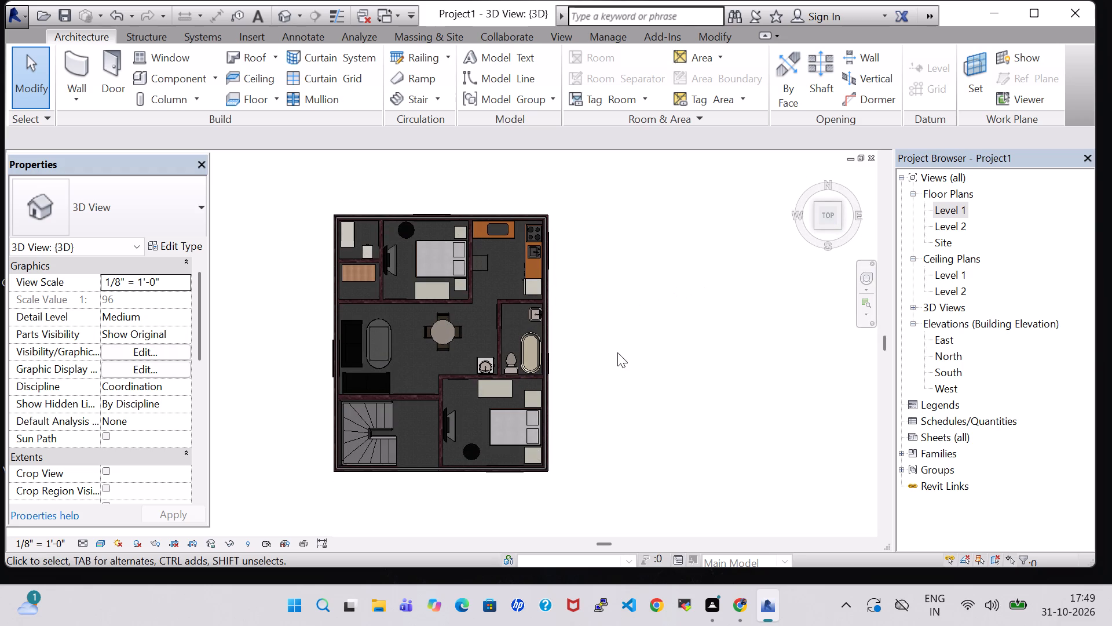
Review the furnished room layout of the whole house from above at several tilted angles in 3D.
middle_drag(617, 360, 711, 305)
shift+middle_drag(653, 401, 730, 370)
shift+middle_drag(700, 323, 712, 370)
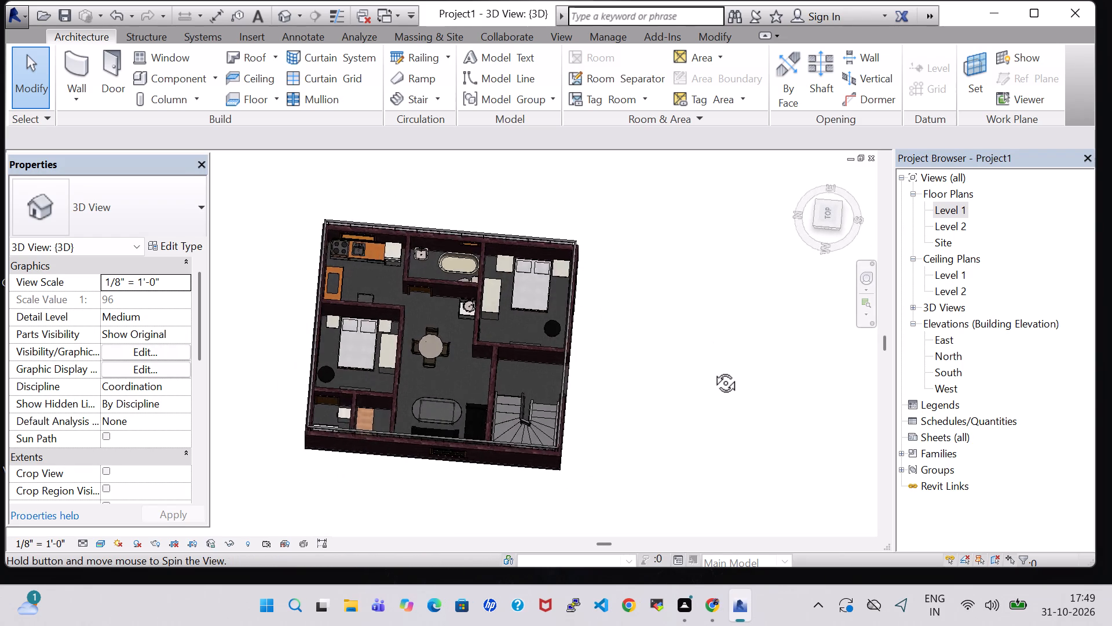
shift+middle_drag(712, 370, 715, 387)
middle_drag(719, 338, 565, 457)
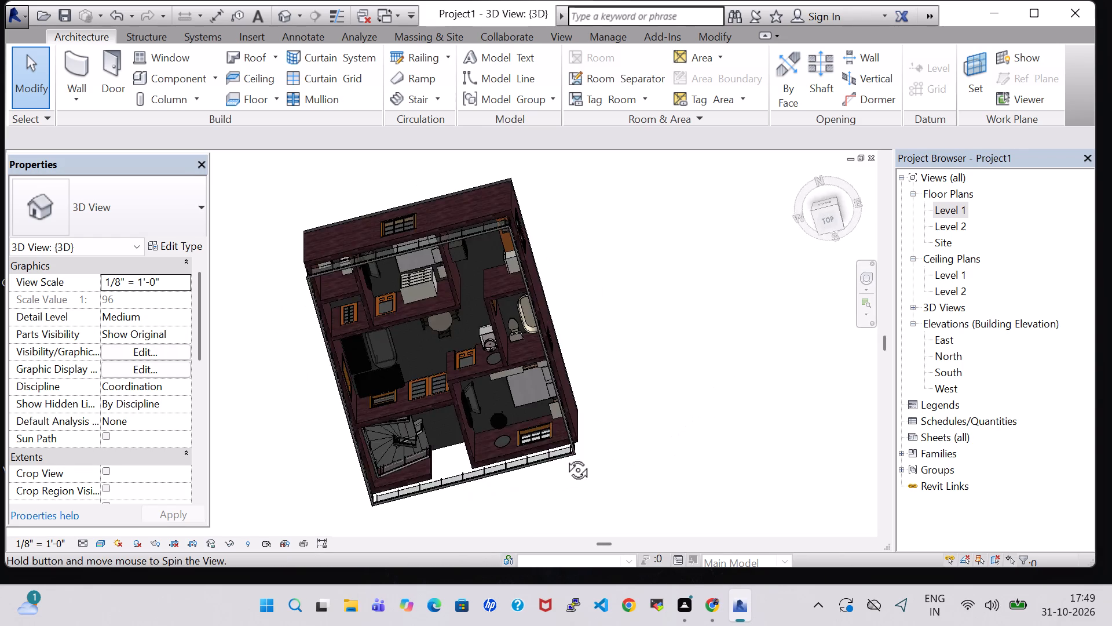
middle_drag(565, 457, 528, 399)
scroll(617, 389, up, 4)
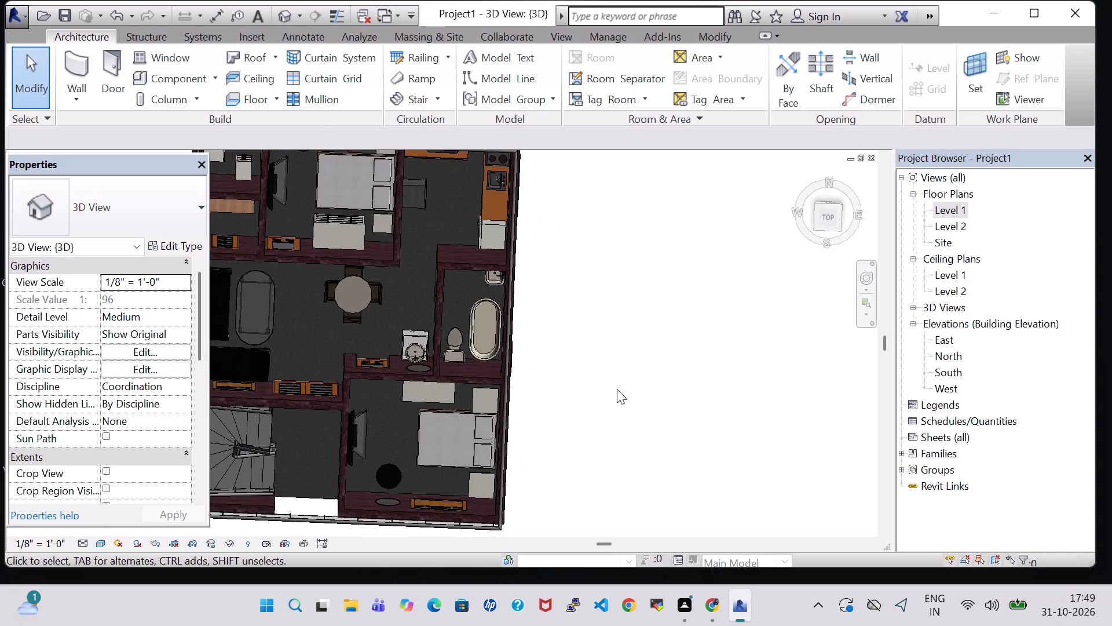
middle_drag(637, 370, 747, 370)
scroll(723, 369, down, 2)
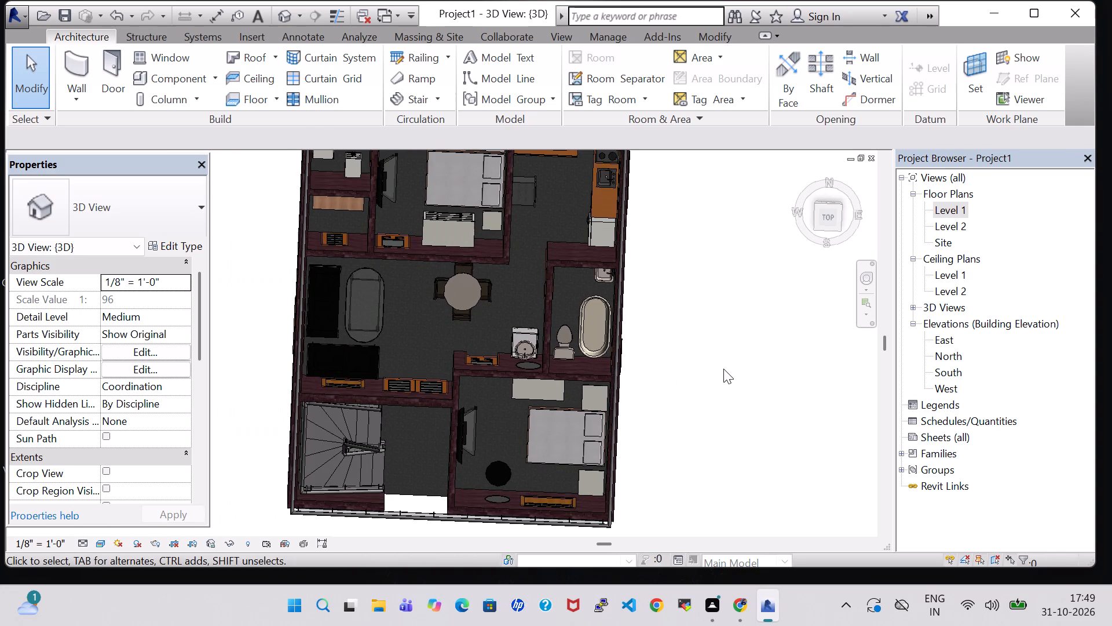
scroll(697, 376, down, 1)
middle_click(697, 376)
middle_click(697, 376)
shift+middle_drag(697, 376, 708, 374)
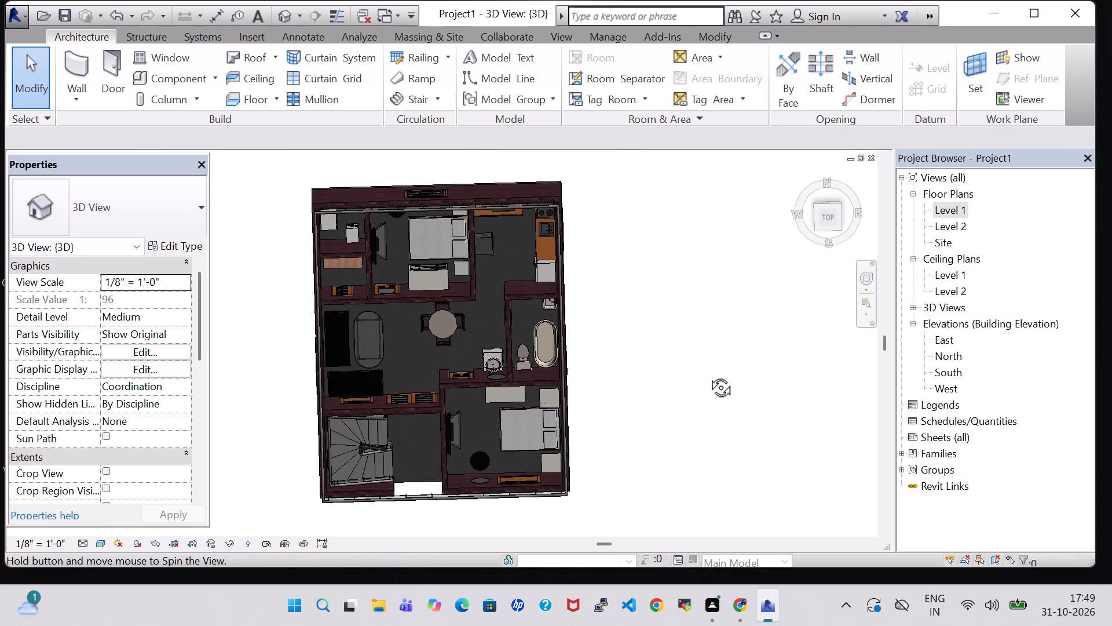
shift+middle_drag(708, 374, 701, 343)
middle_drag(663, 366, 741, 370)
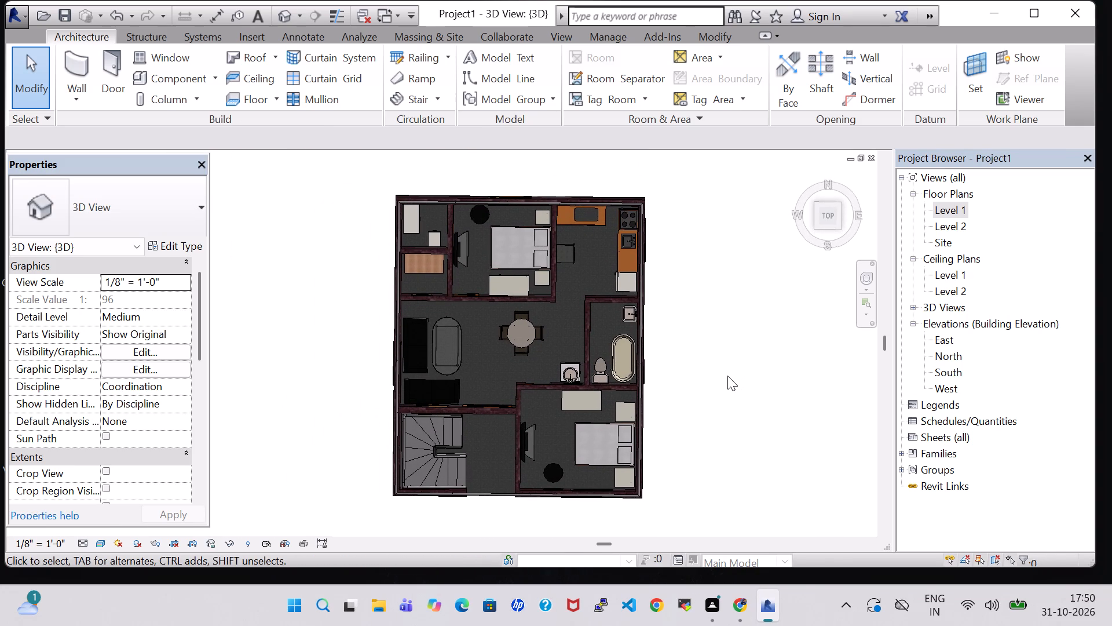
scroll(727, 376, up, 1)
middle_drag(727, 376, 751, 373)
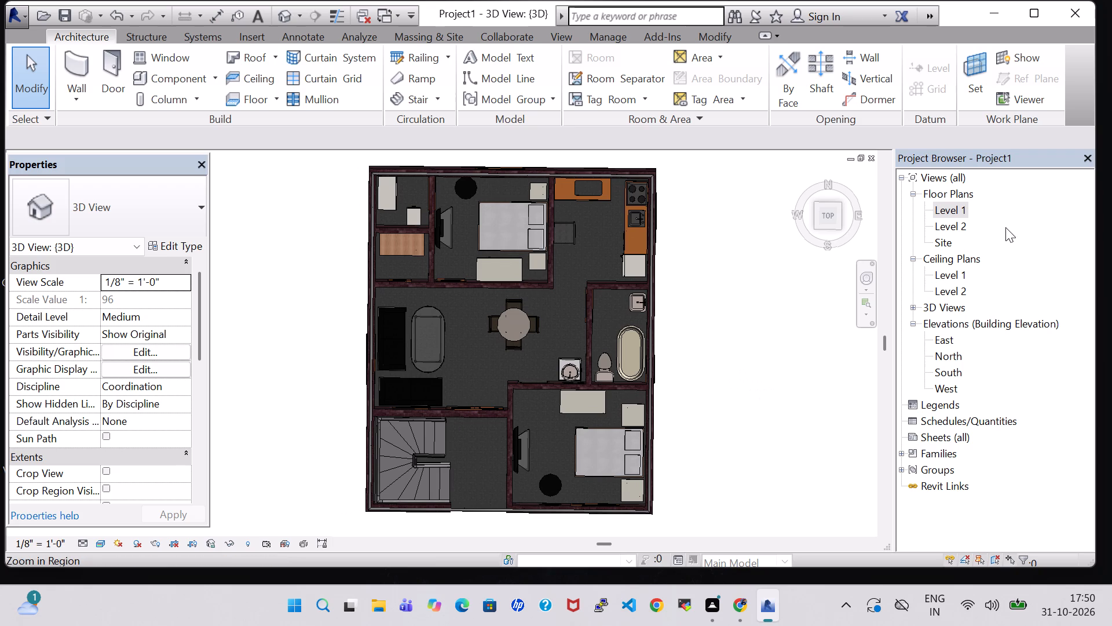
Return to the Level 1 floor plan and load the RPC Plant - Tropical family from the Planting folder for placement.
double_click(946, 203)
scroll(461, 219, down, 2)
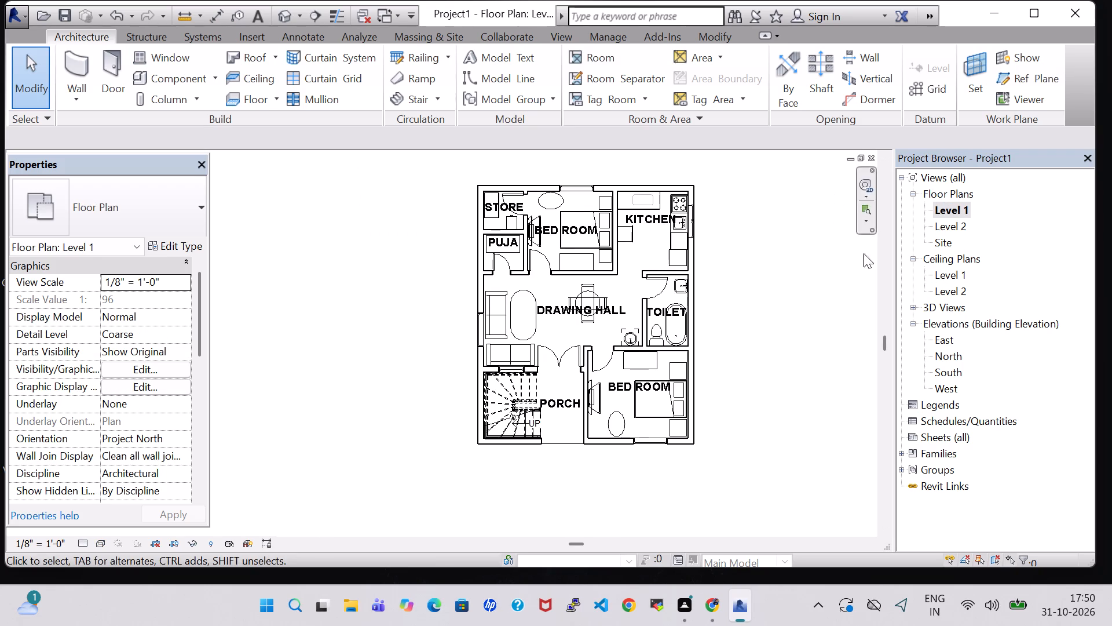
middle_drag(759, 286, 723, 310)
scroll(722, 310, up, 1)
middle_drag(744, 354, 745, 339)
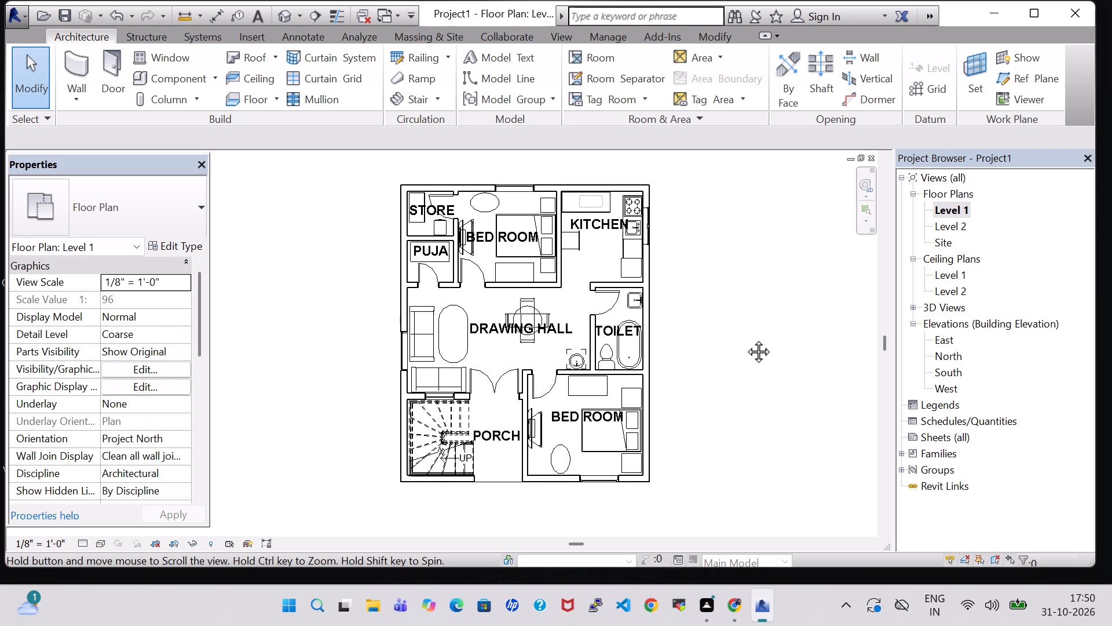
middle_drag(745, 339, 745, 337)
click(162, 75)
click(708, 86)
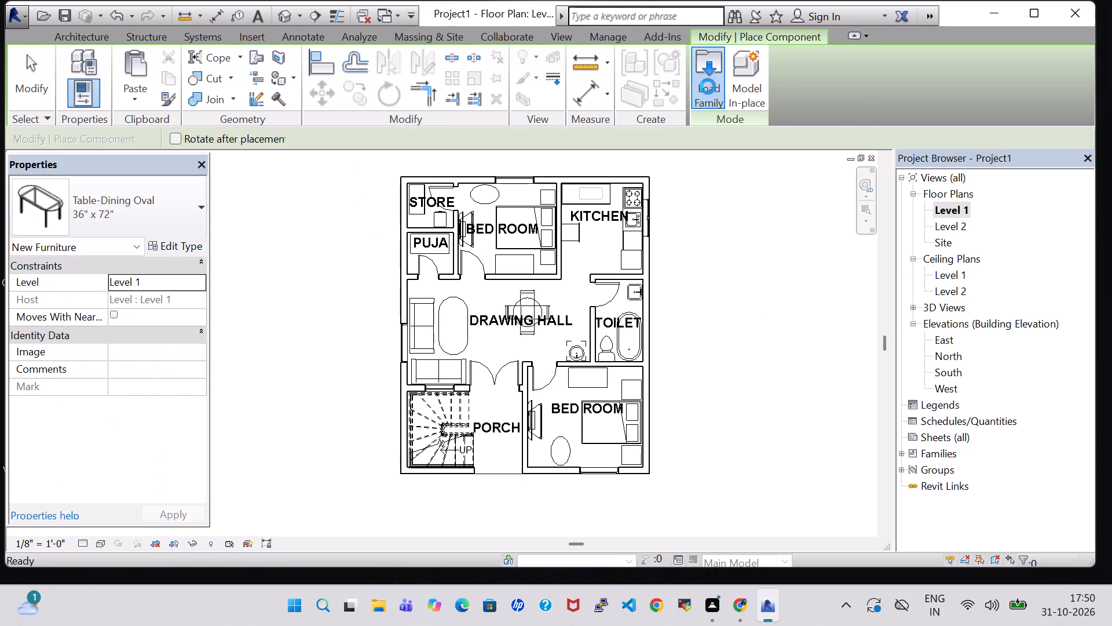
scroll(653, 318, down, 2)
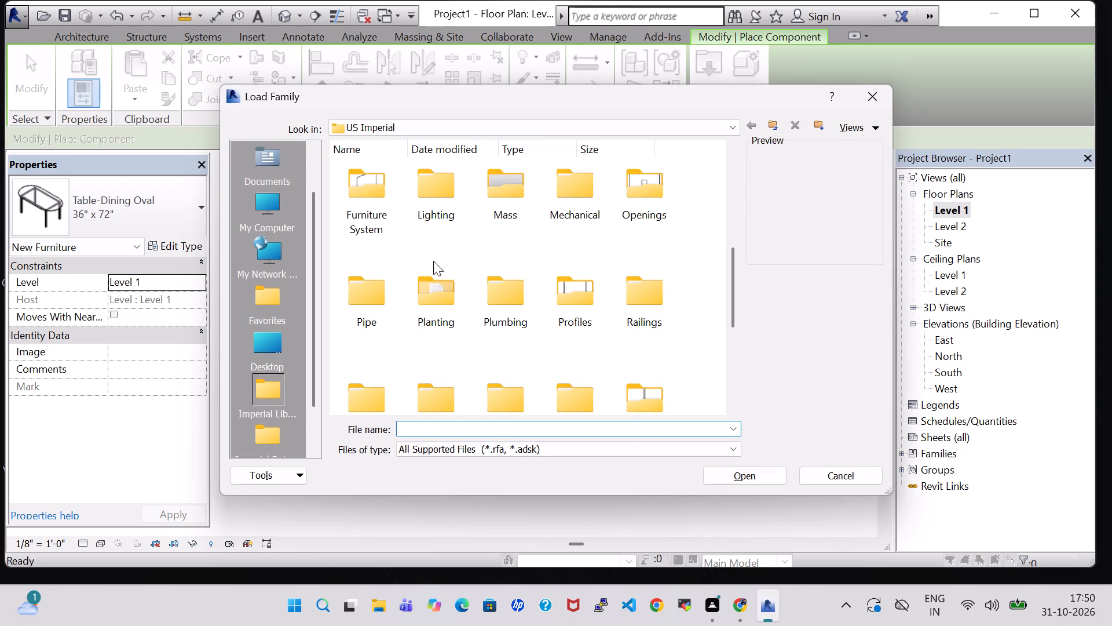
click(433, 261)
double_click(433, 279)
click(345, 209)
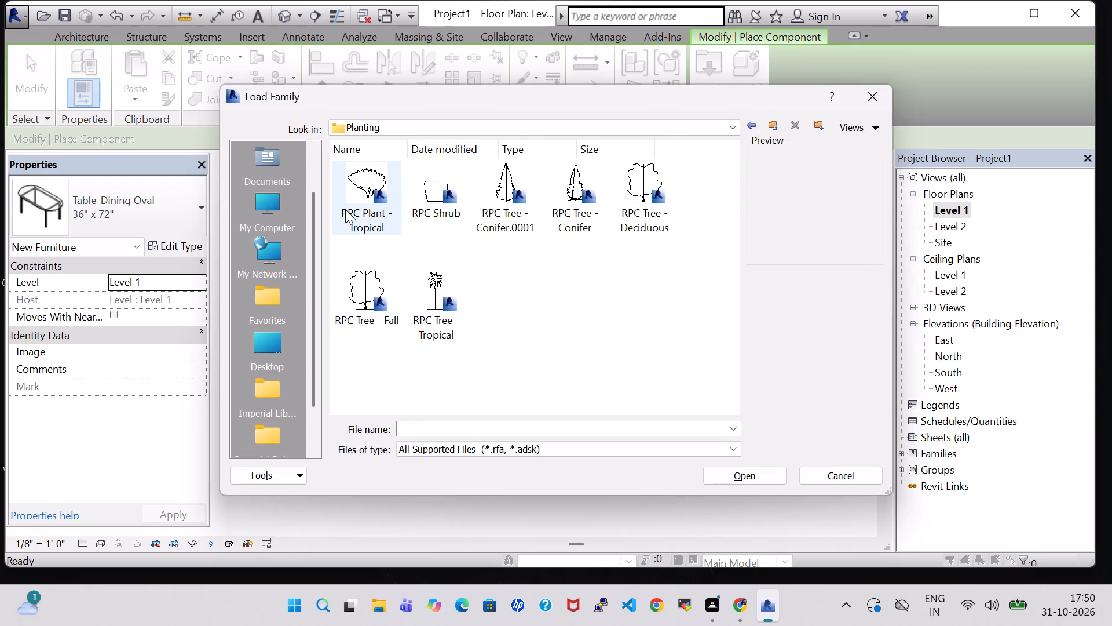
click(770, 467)
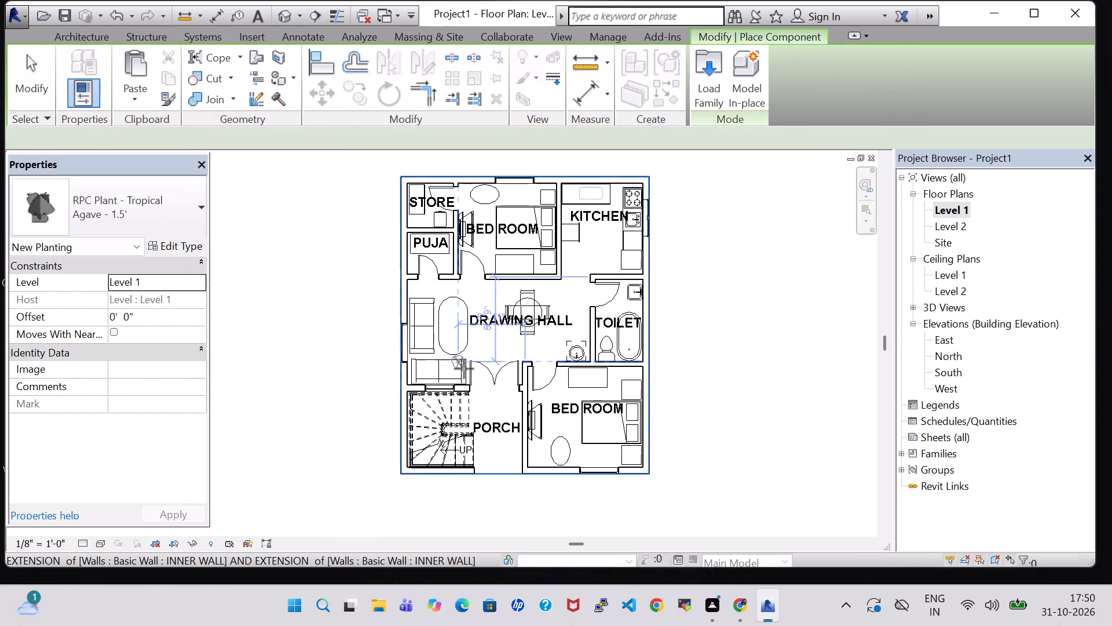
Choose the Crane Lily - 3' type of RPC Plant - Tropical for the plant being placed.
scroll(464, 370, up, 10)
click(184, 212)
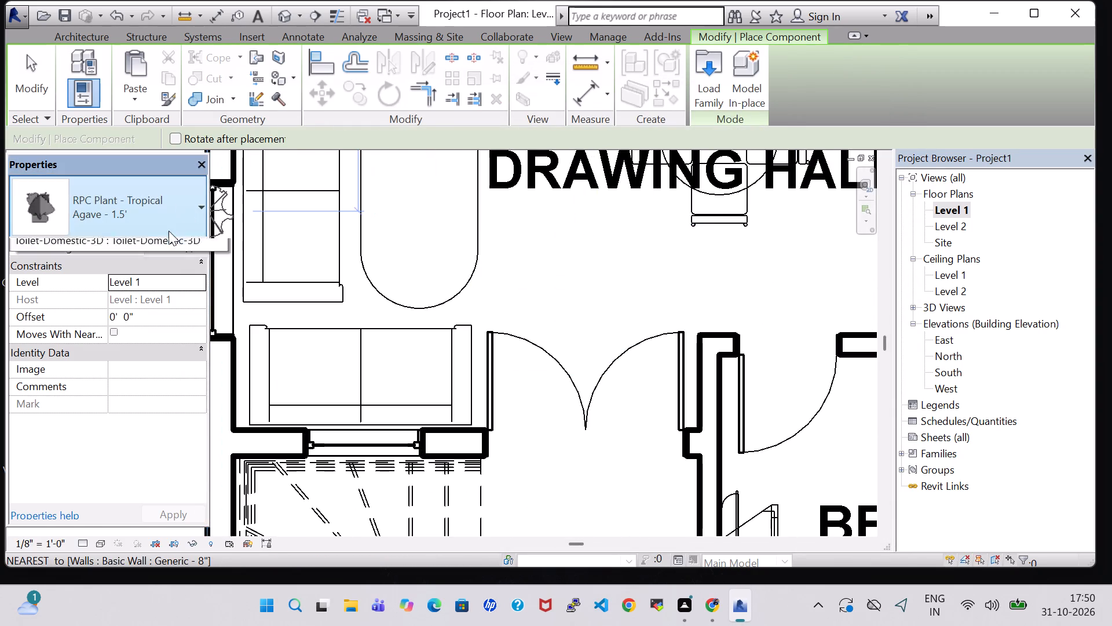
click(104, 338)
Place the Crane Lily - 3' plant on the oval table in the drawing hall with an offset of 2' 0".
middle_drag(388, 254, 397, 330)
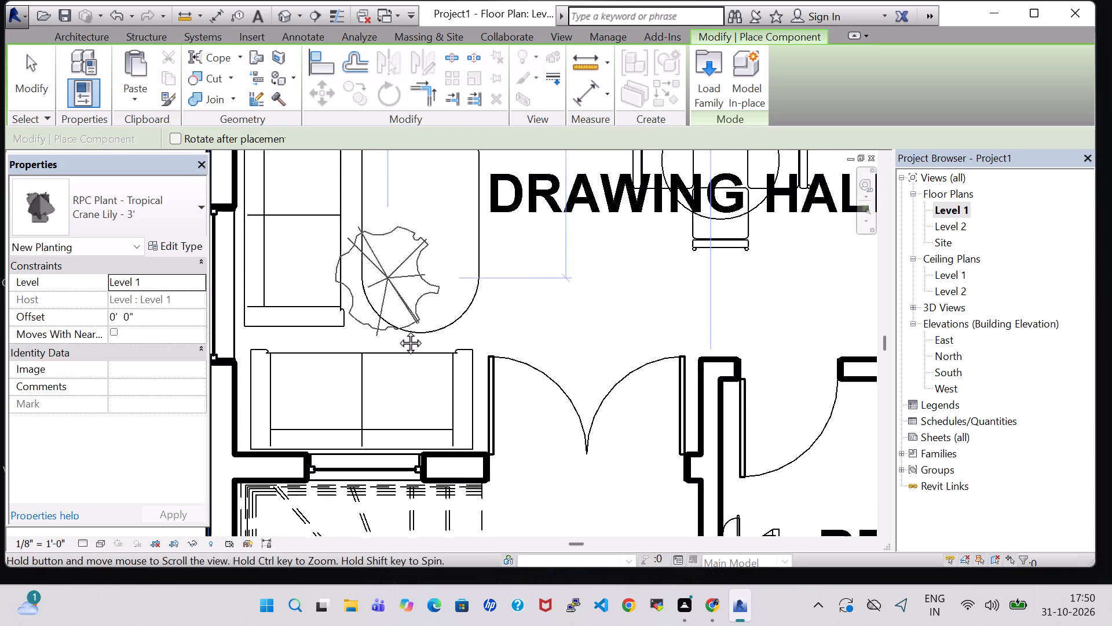
middle_drag(397, 330, 405, 395)
click(116, 314)
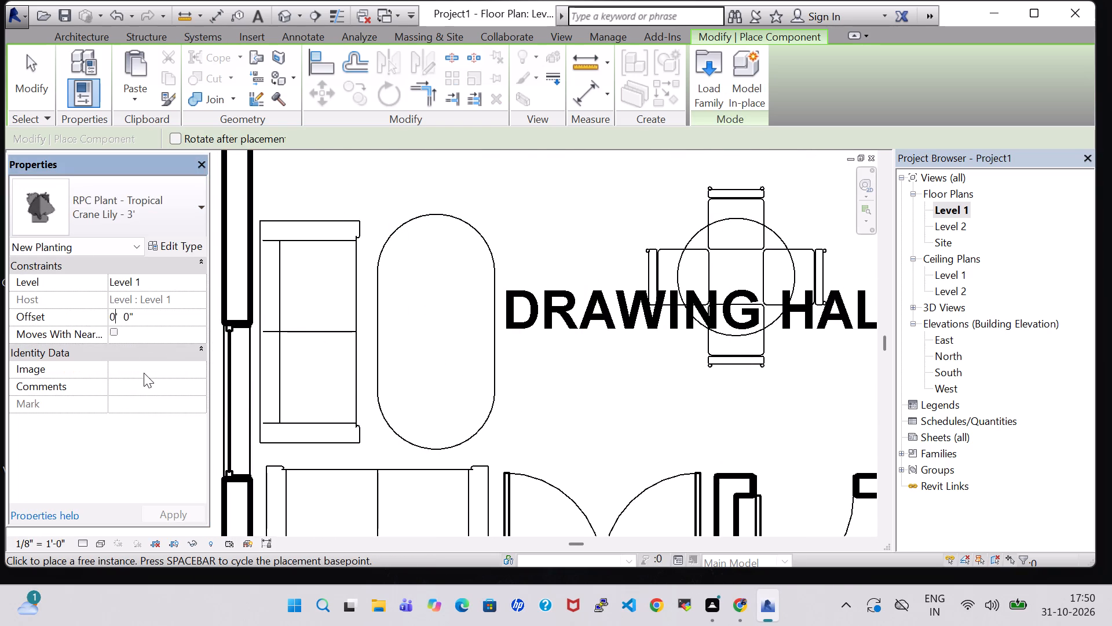
key(BackSpace)
key(2)
click(442, 336)
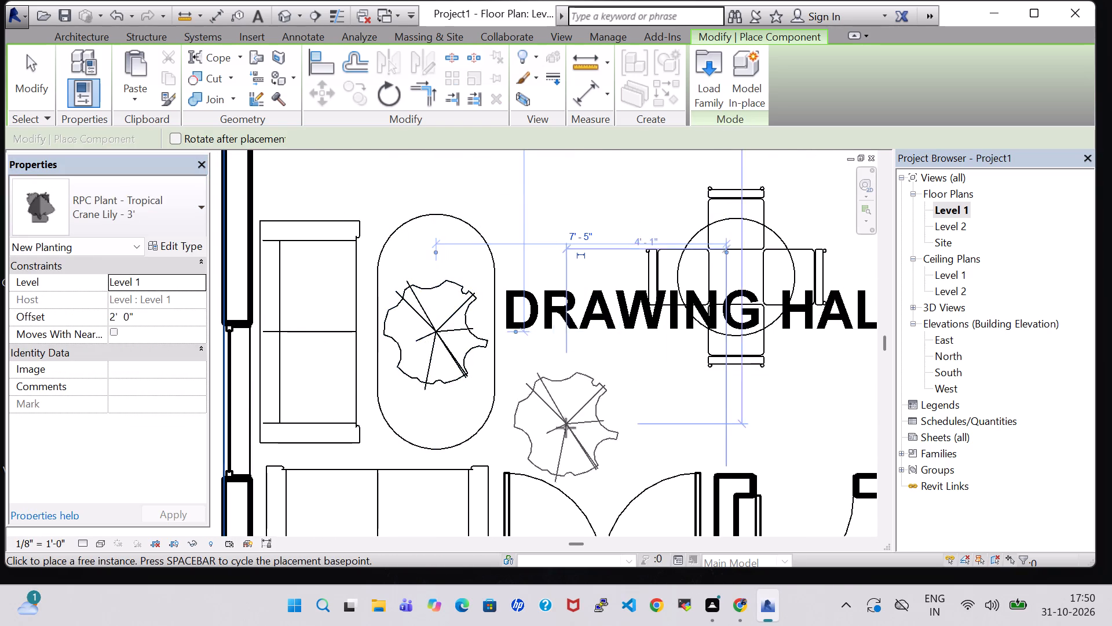
scroll(566, 428, down, 1)
key(Escape)
key(Escape)
key(Escape)
scroll(568, 282, down, 2)
key(Escape)
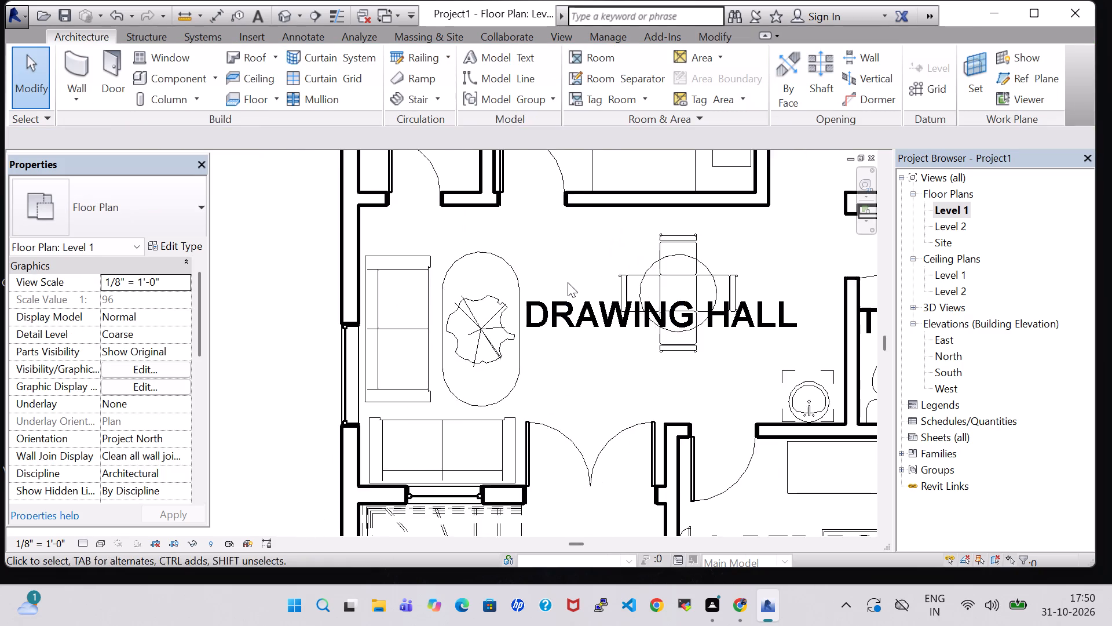
scroll(568, 282, down, 2)
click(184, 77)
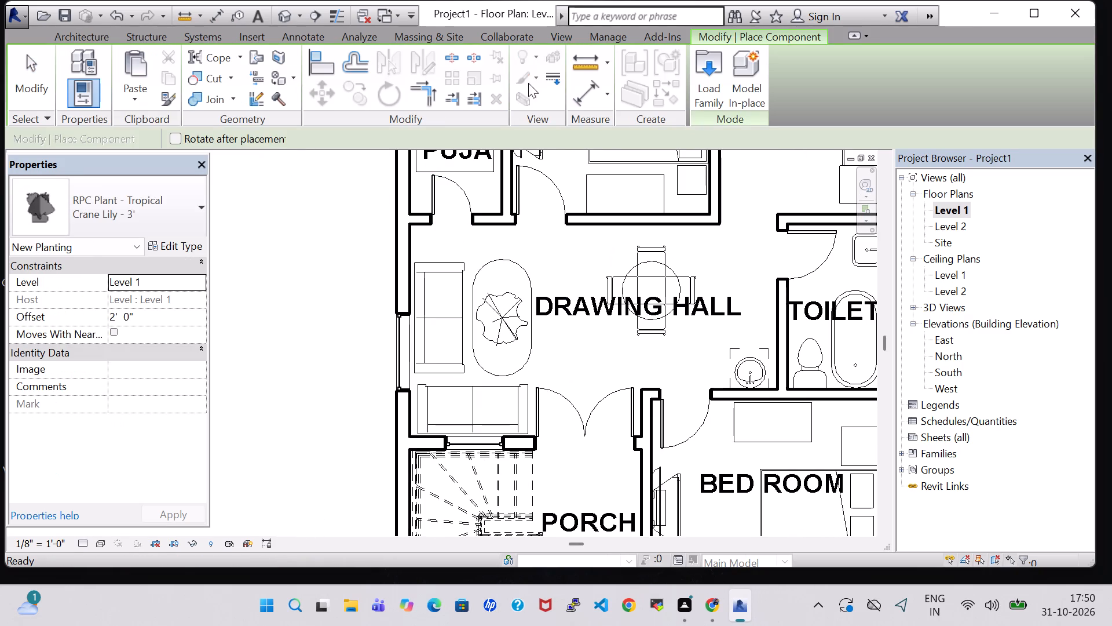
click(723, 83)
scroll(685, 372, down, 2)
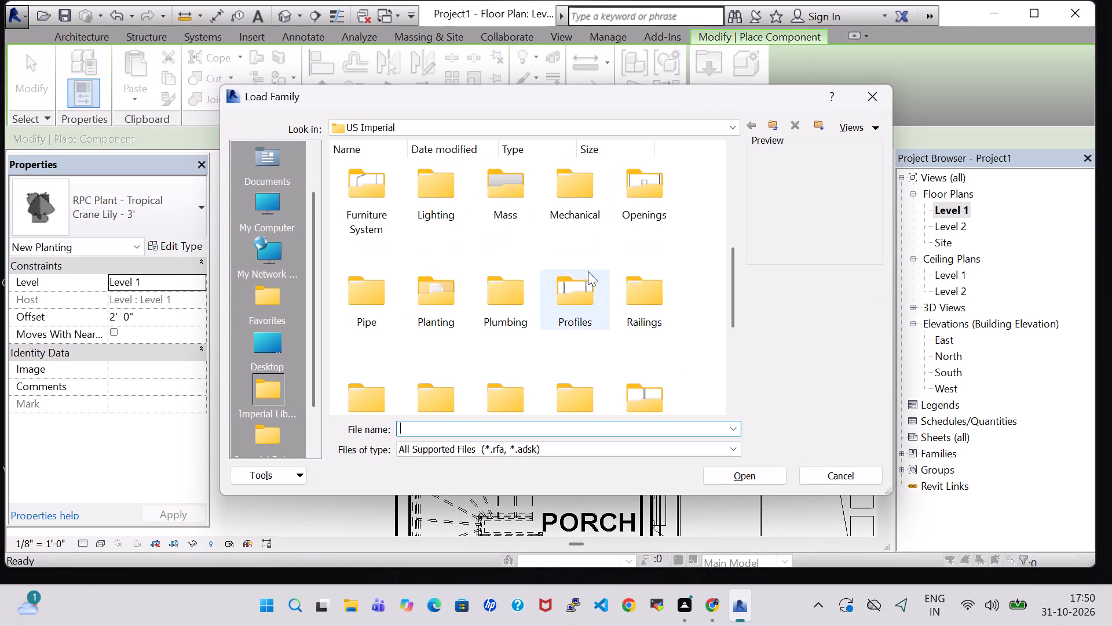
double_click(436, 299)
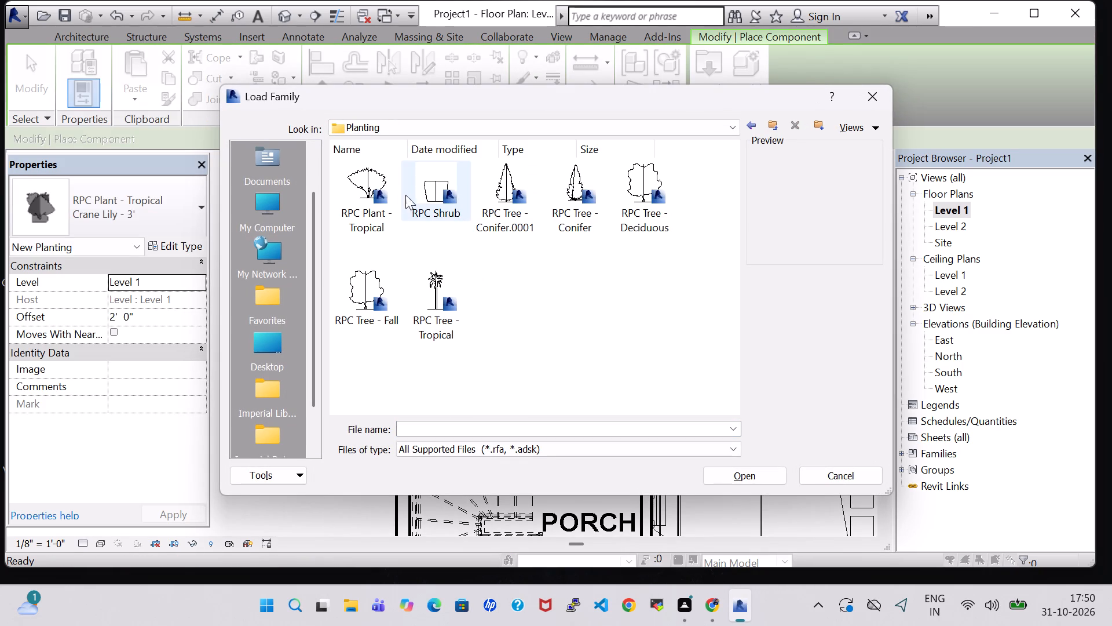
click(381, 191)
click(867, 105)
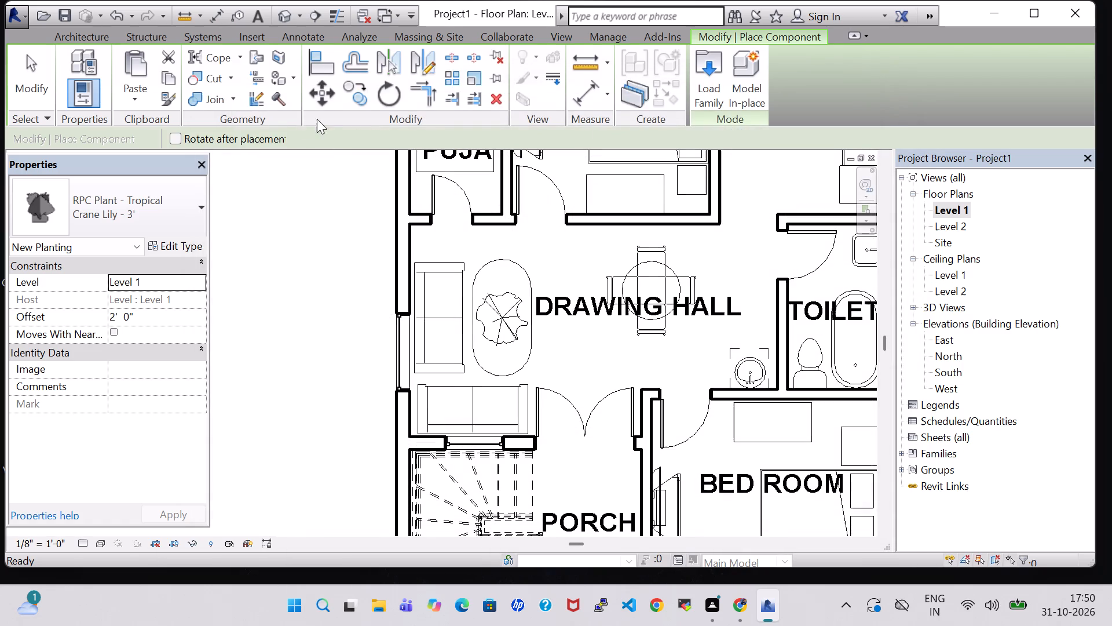
Place an RPC Plant - Tropical, Agave - 1.5', centred on the window-side night stand in the bedroom beside the kitchen.
click(184, 214)
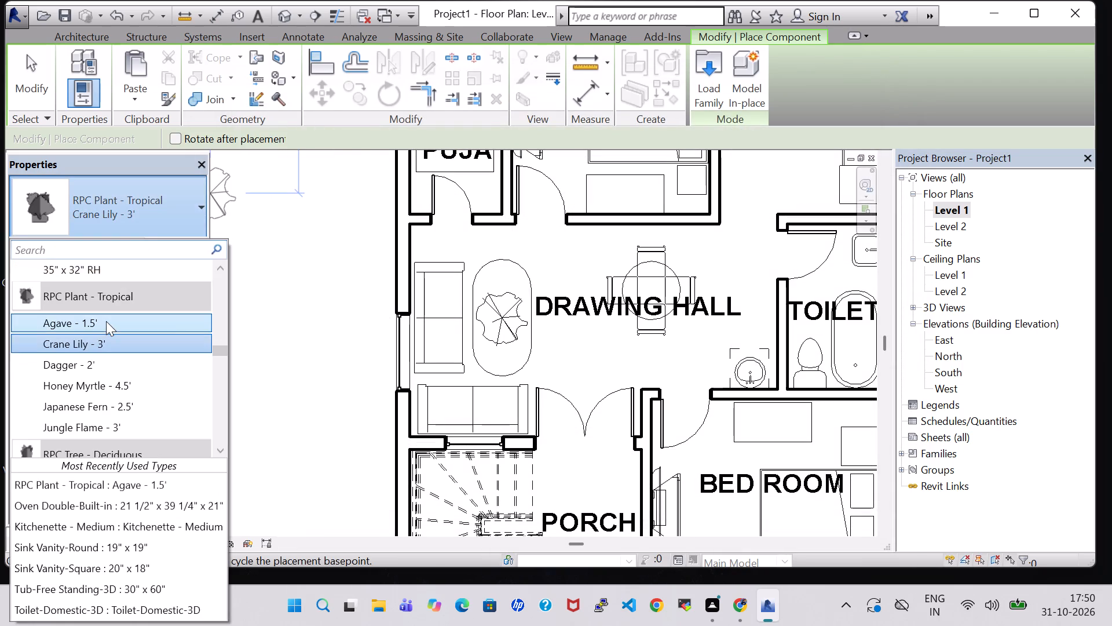
click(106, 321)
middle_drag(618, 357, 513, 391)
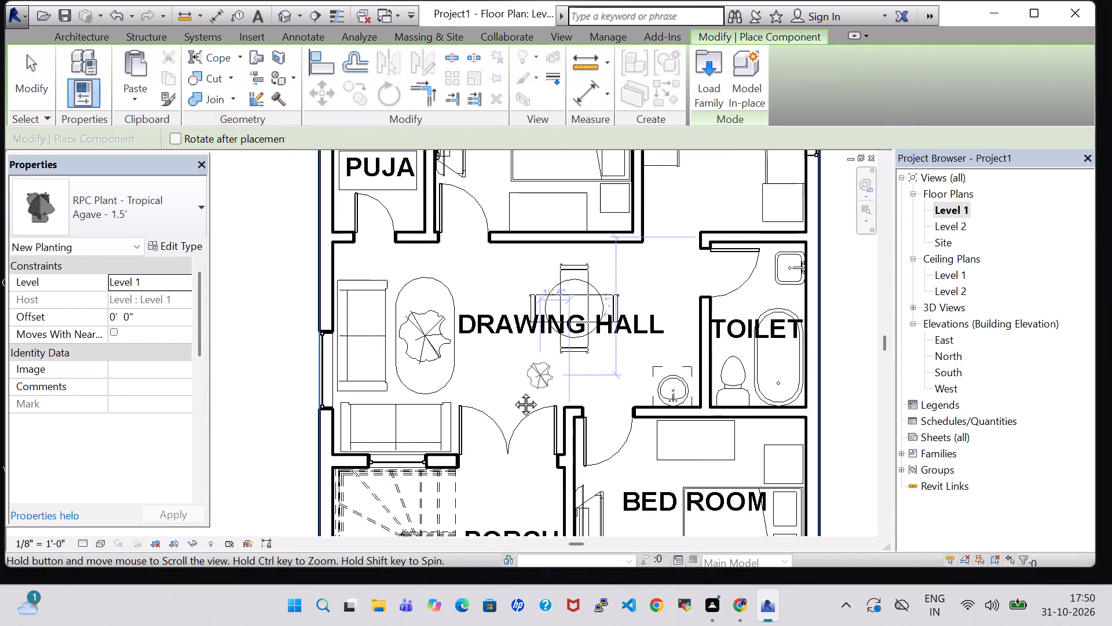
middle_drag(513, 391, 499, 406)
middle_drag(439, 272, 393, 391)
scroll(541, 246, up, 8)
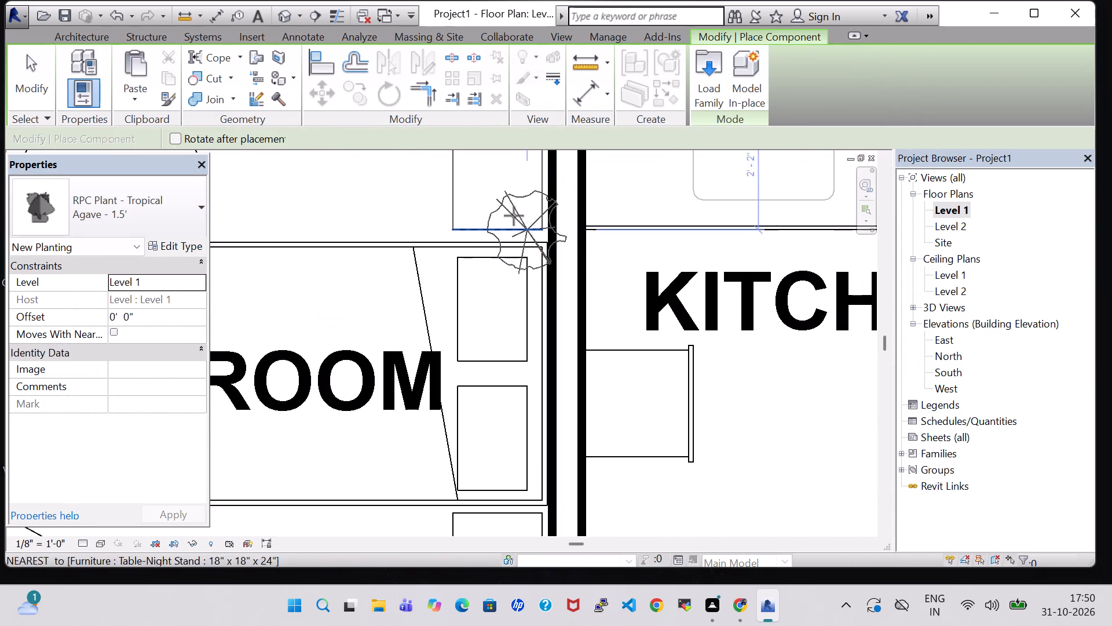
scroll(498, 174, down, 1)
middle_drag(498, 174, 492, 239)
scroll(492, 239, up, 3)
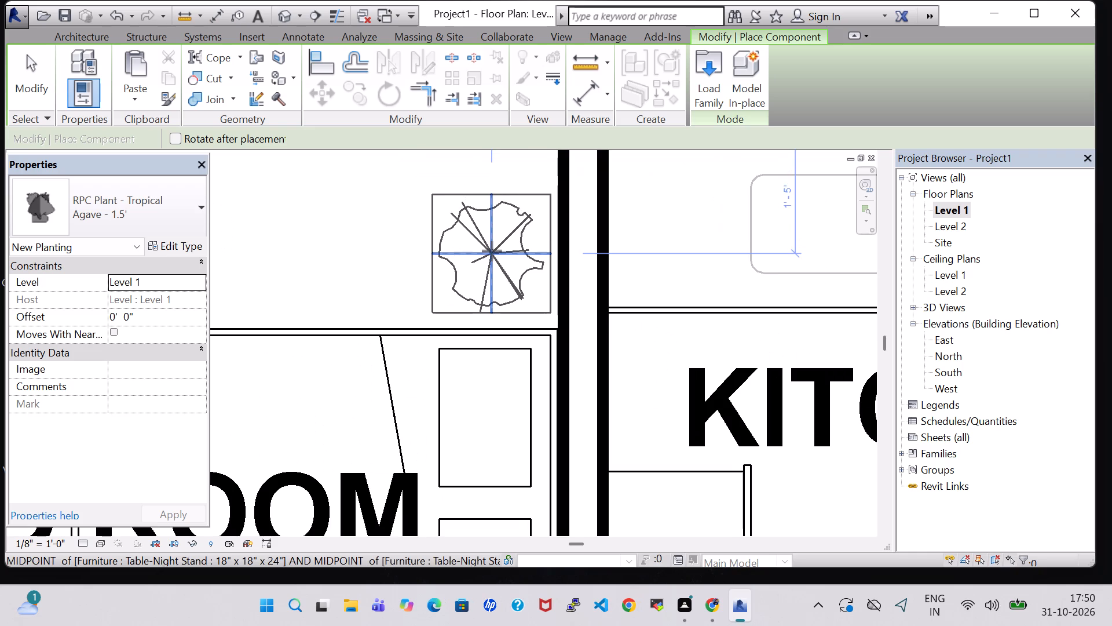
click(492, 251)
Place another Agave - 1.5' plant on the window-side night stand in the bedroom beside the porch.
scroll(653, 274, down, 5)
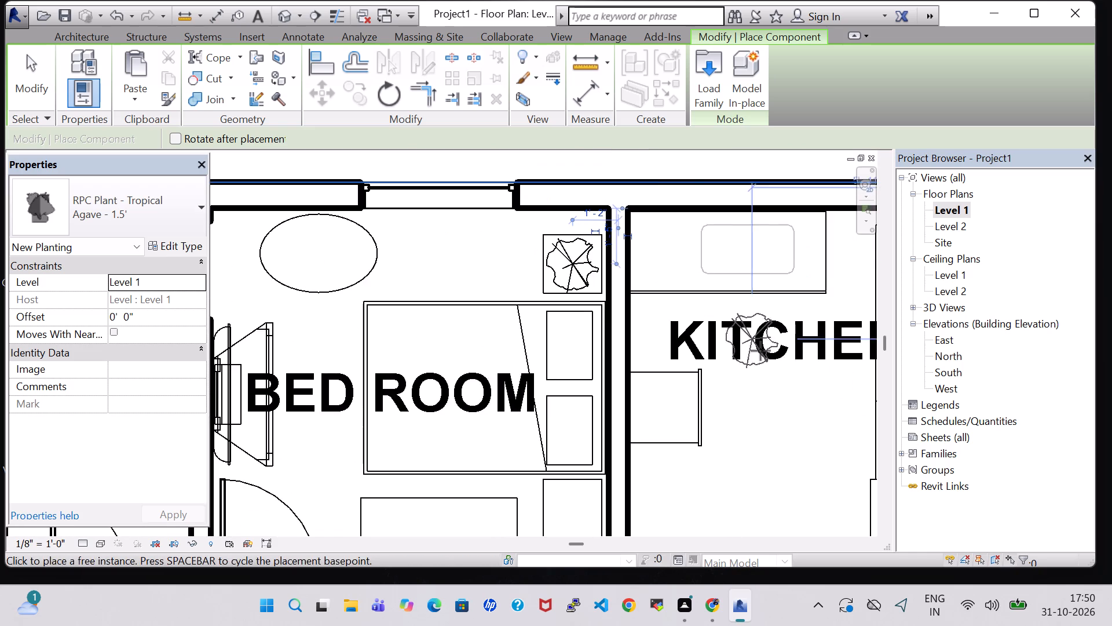
middle_drag(762, 354, 573, 278)
scroll(573, 278, down, 3)
middle_drag(774, 372, 762, 244)
middle_drag(815, 471, 744, 239)
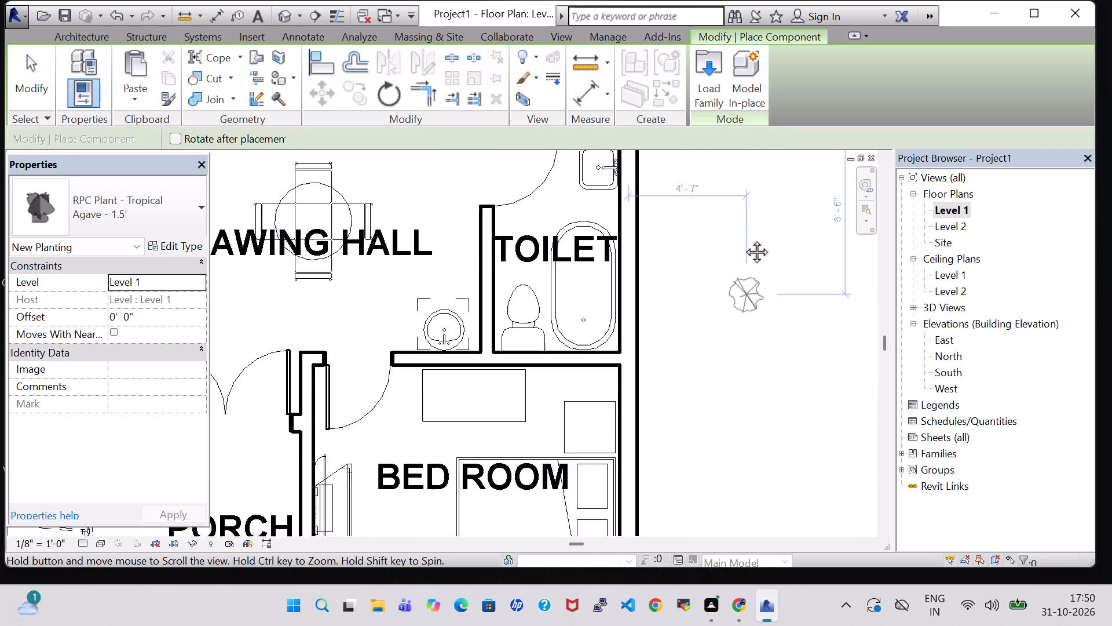
middle_drag(744, 239, 742, 194)
click(592, 499)
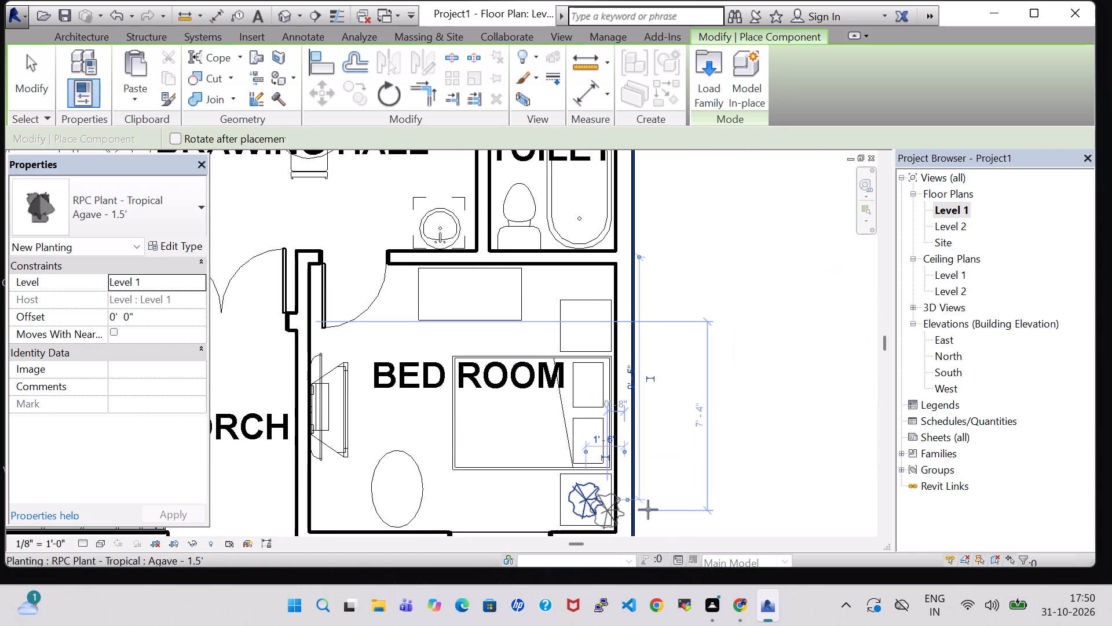
key(Escape)
key(Escape)
key(Escape)
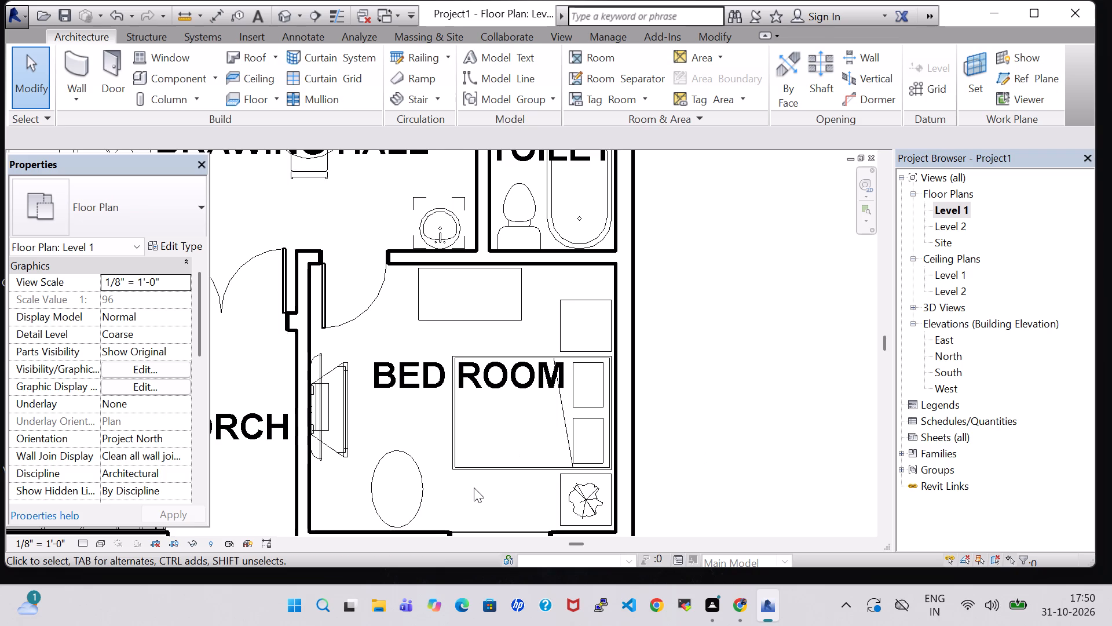
Examine the drawing hall plant and the night stand beneath the plant in the porch-side bedroom.
middle_drag(474, 487, 727, 489)
click(379, 166)
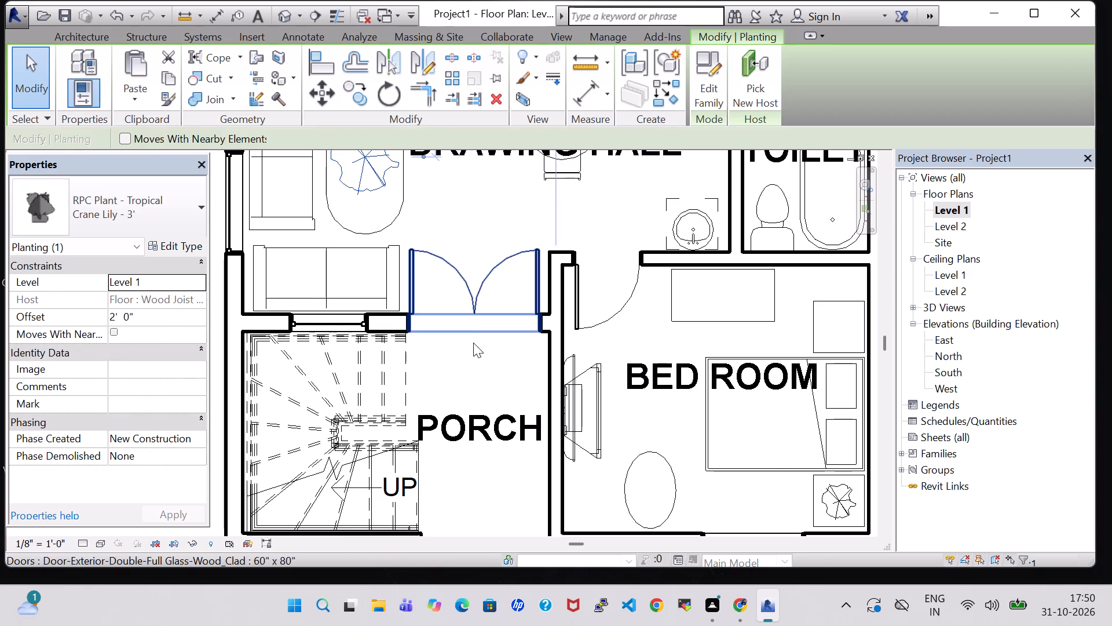
click(471, 383)
scroll(471, 383, down, 3)
middle_drag(471, 383, 457, 379)
scroll(829, 502, up, 2)
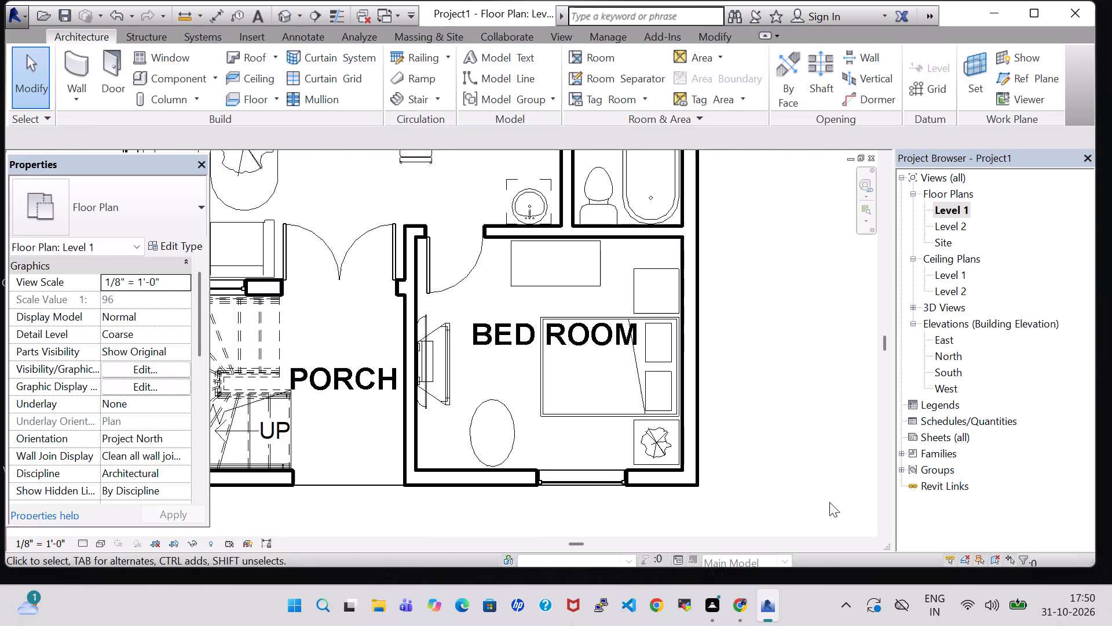
scroll(829, 502, up, 3)
click(679, 400)
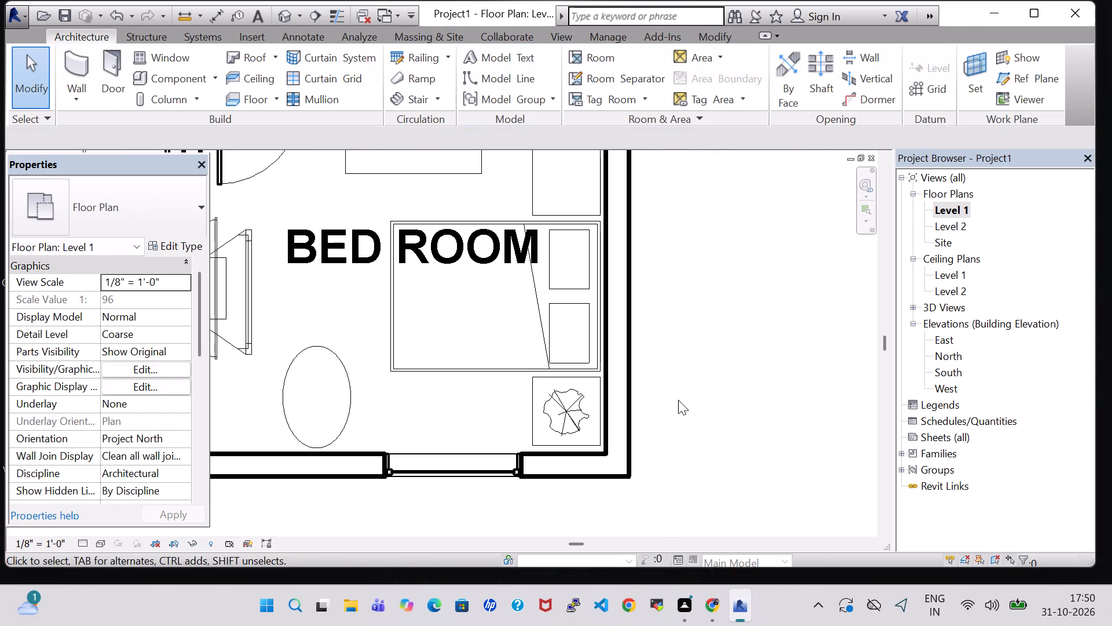
scroll(568, 409, up, 6)
click(565, 408)
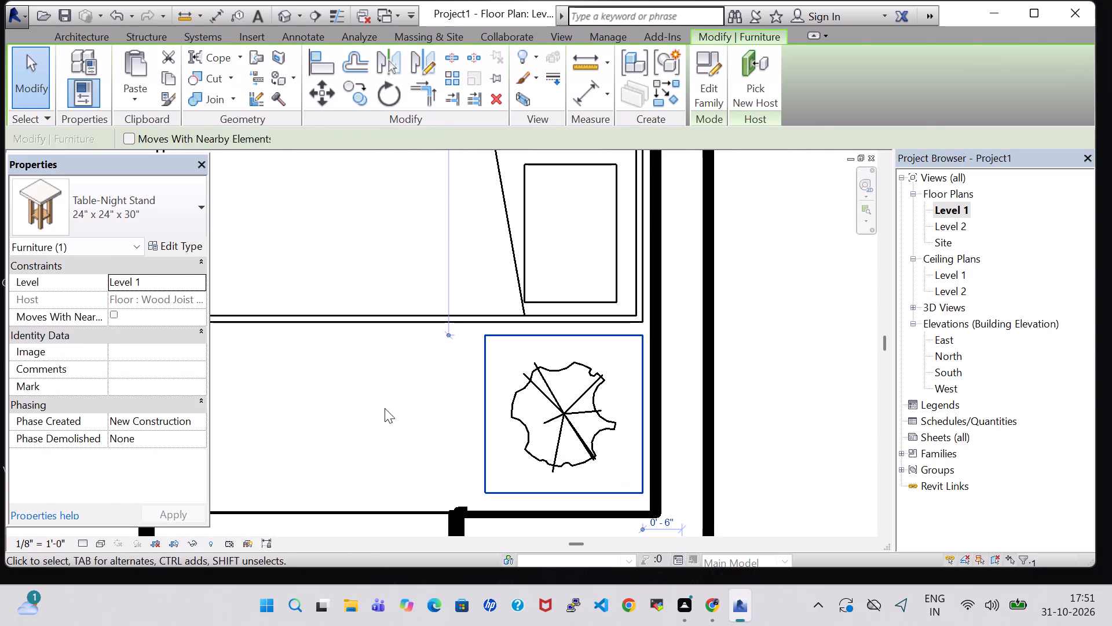
click(384, 408)
In the 3D view, set the offset of the Agave plant in the bedroom beside the kitchen to 2' 6".
click(291, 21)
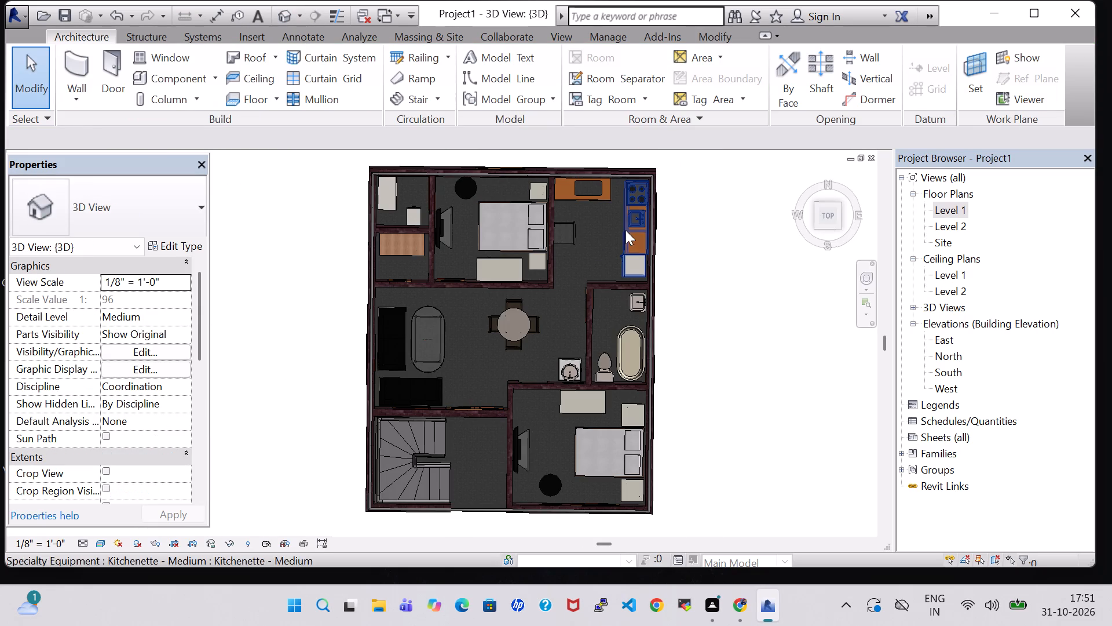
shift+middle_drag(710, 359, 748, 242)
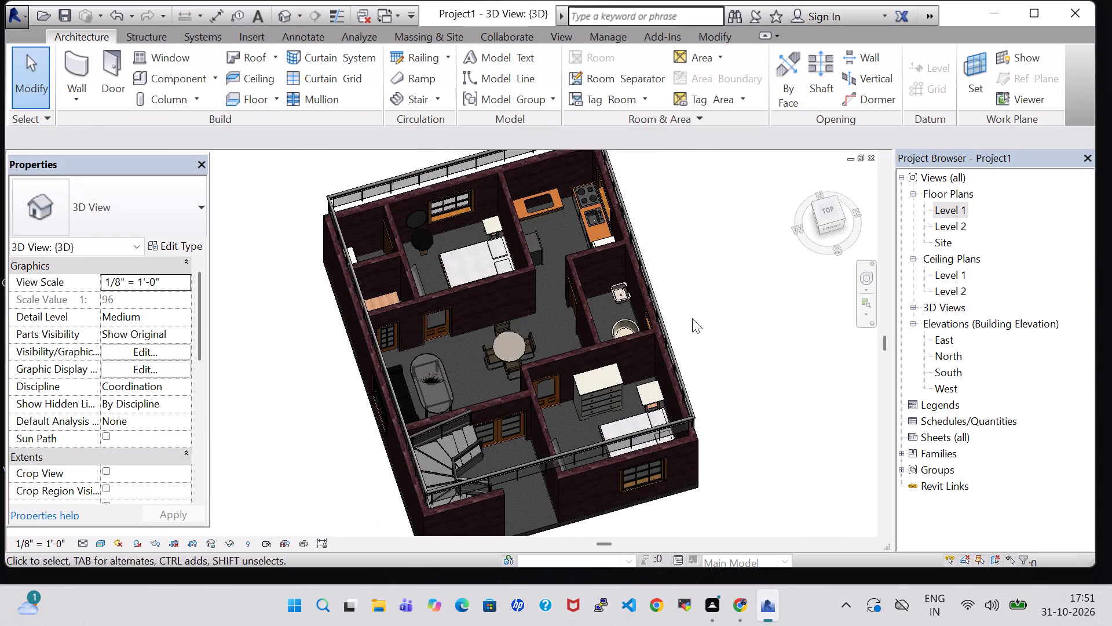
middle_drag(687, 325, 745, 320)
scroll(427, 271, up, 10)
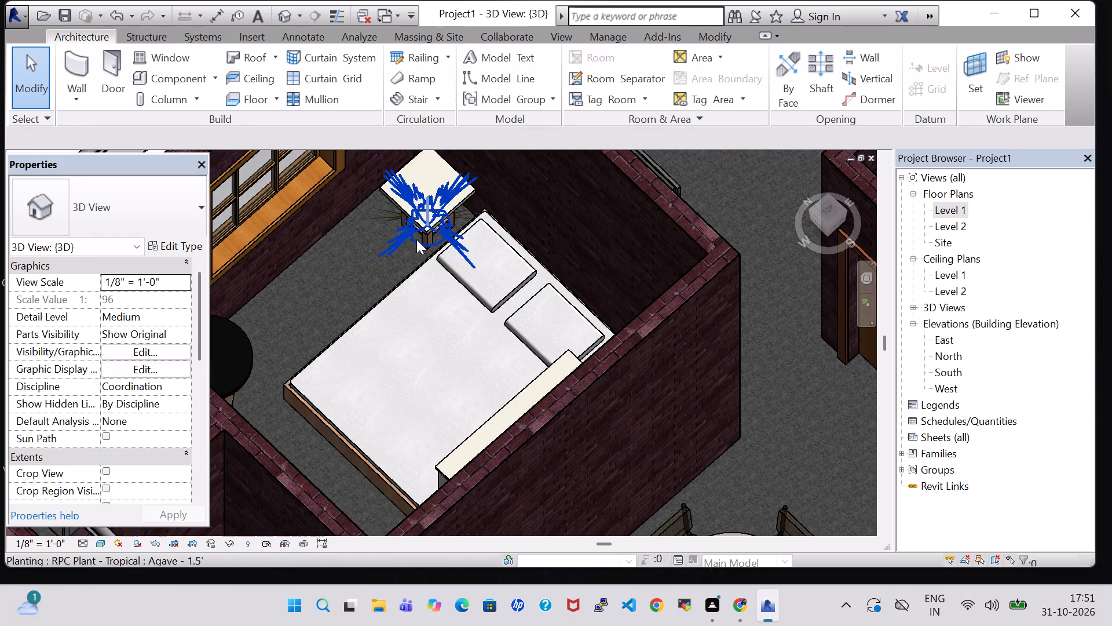
click(414, 224)
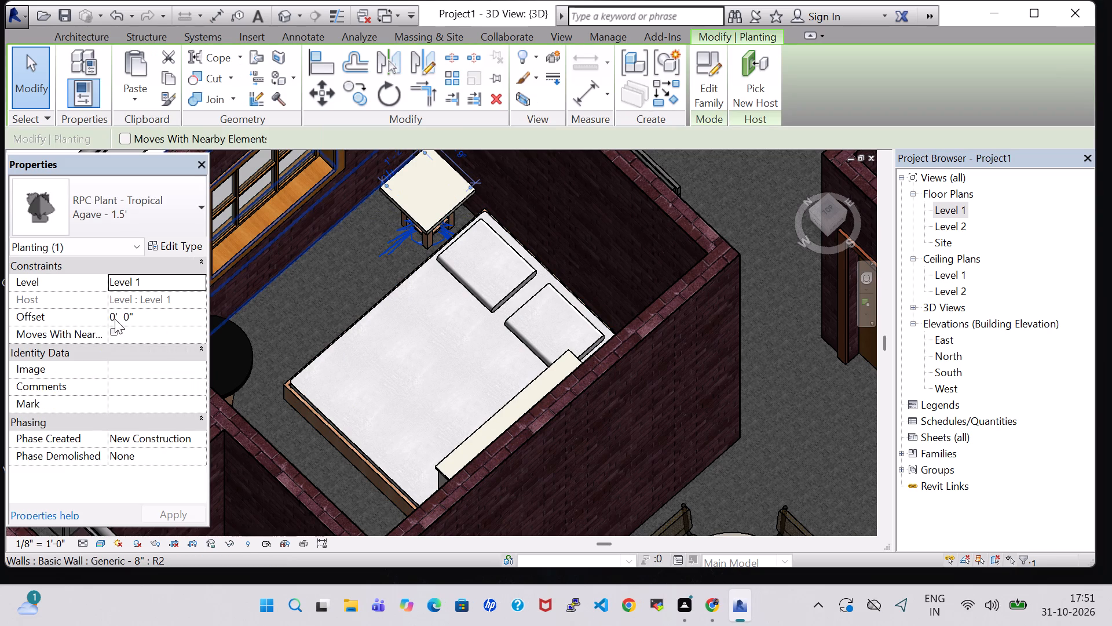
click(115, 319)
key(Right)
key(BackSpace)
key(2)
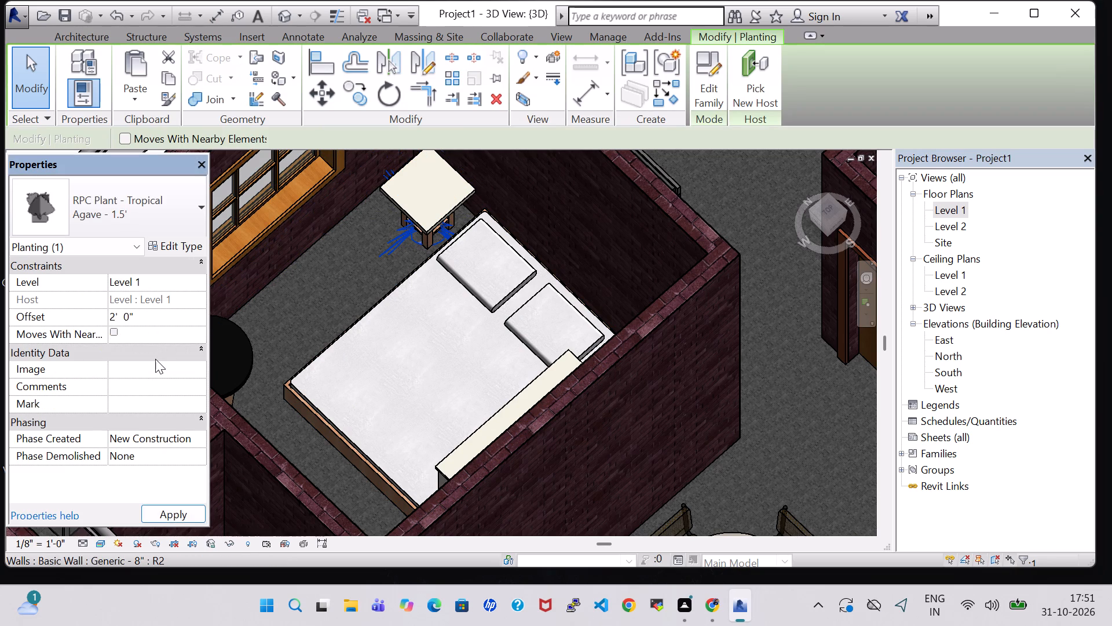
key(Right)
key(Right)
key(Right)
key(Right)
key(BackSpace)
key(6)
key(Return)
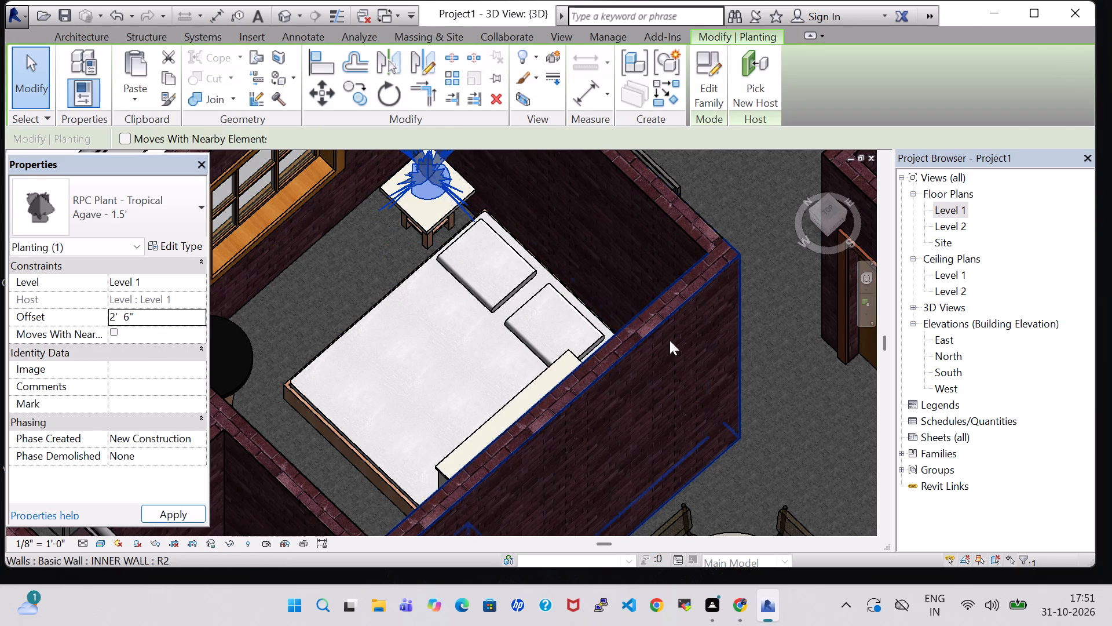
click(774, 408)
shift+middle_drag(798, 372, 784, 307)
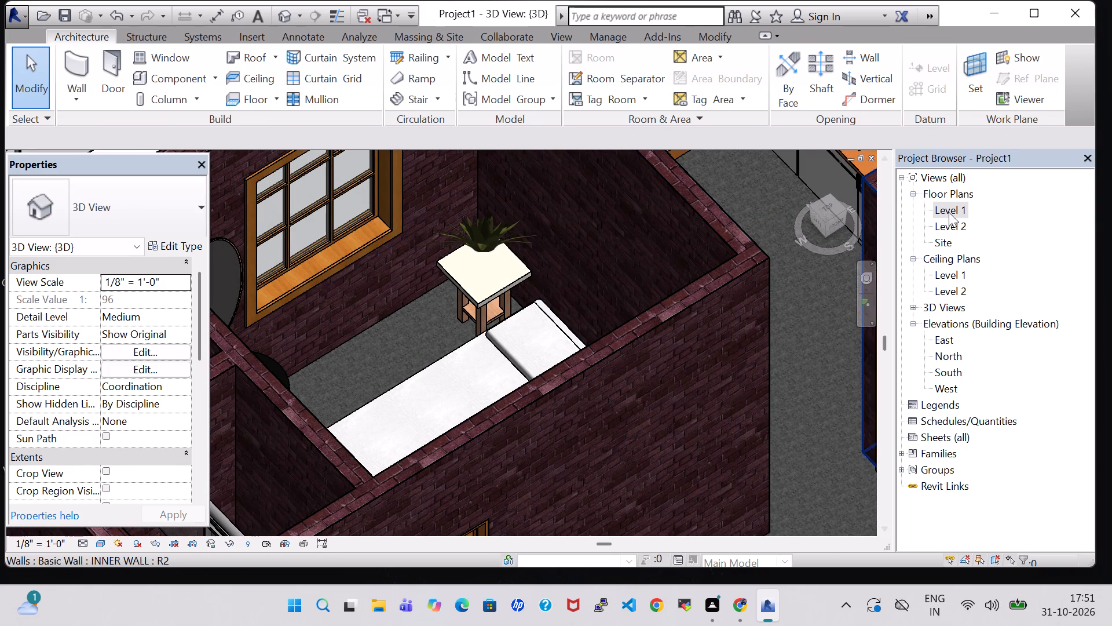
In the Level 1 floor plan, nudge the Agave plant in the kitchen-side bedroom slightly away from the kitchen wall.
double_click(959, 210)
scroll(538, 387, down, 2)
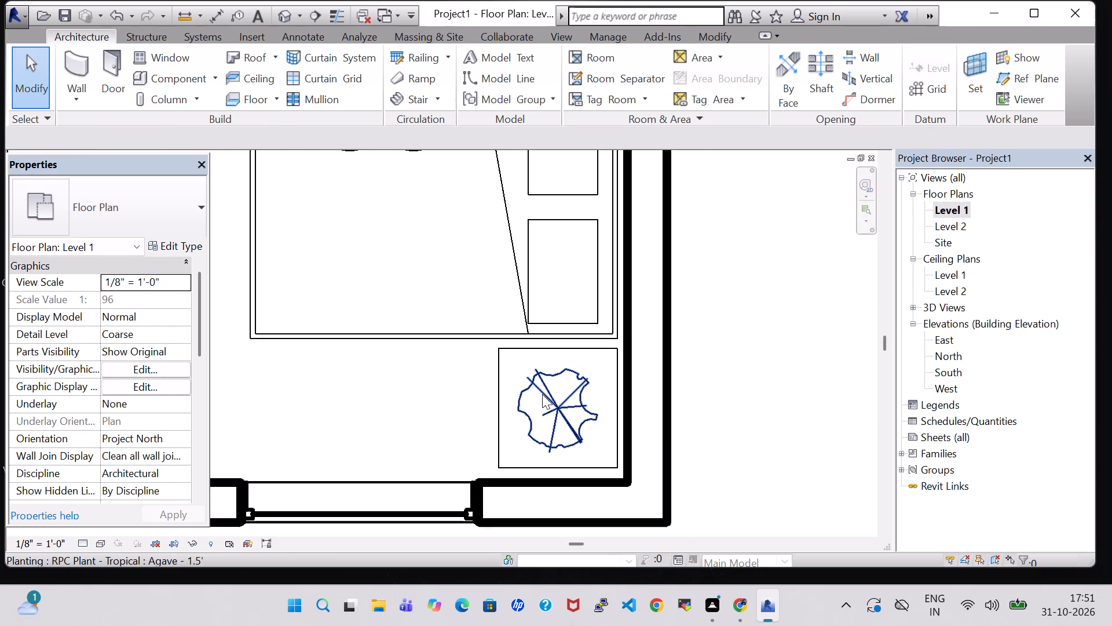
click(548, 395)
scroll(563, 396, down, 4)
middle_drag(686, 308, 715, 333)
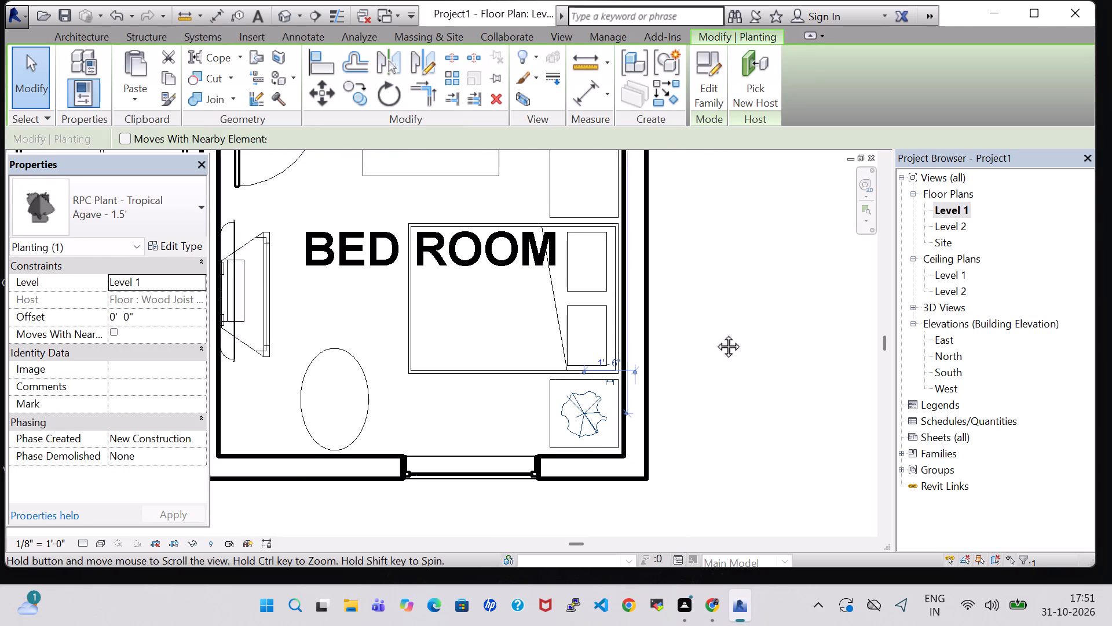
middle_drag(715, 333, 763, 486)
scroll(453, 265, down, 1)
middle_drag(379, 315, 565, 500)
middle_drag(621, 260, 613, 347)
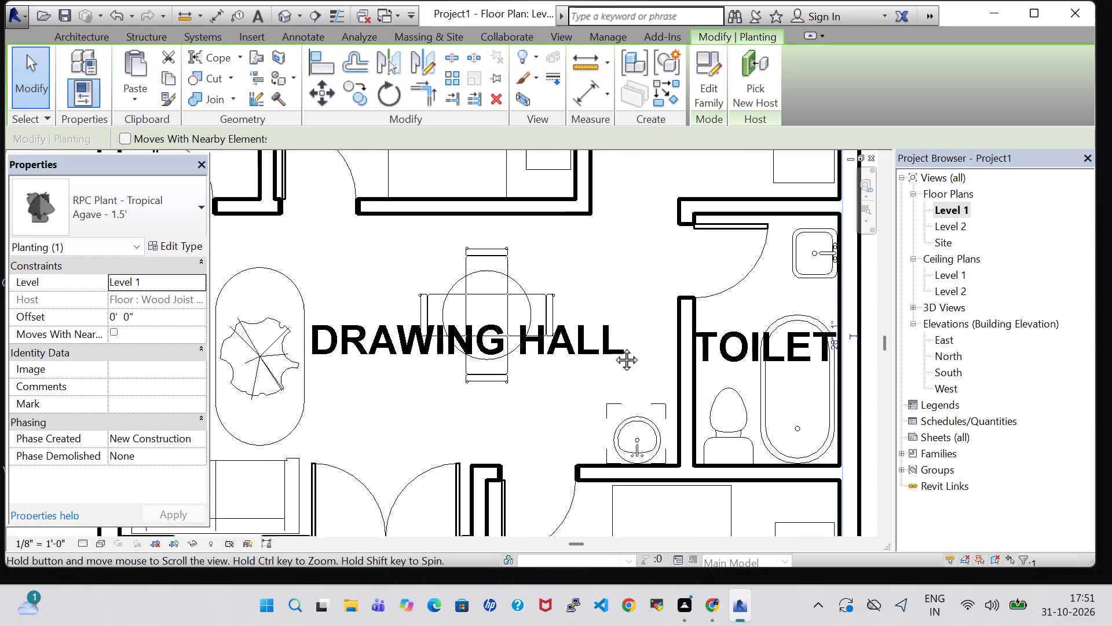
middle_drag(613, 347, 562, 514)
click(488, 184)
key(Left)
key(Left)
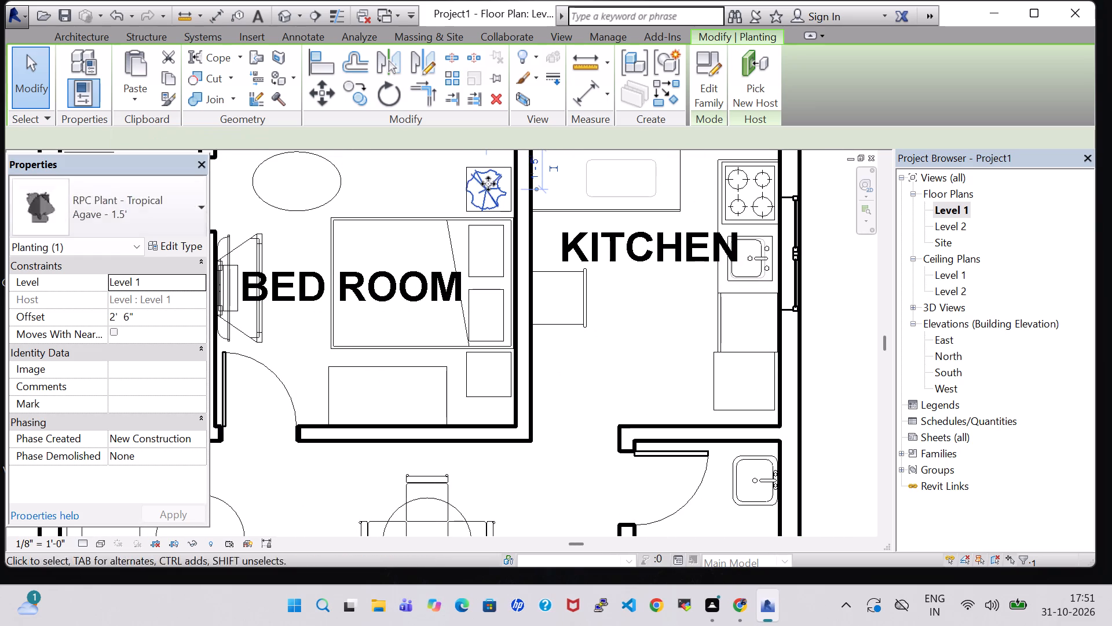
In the 3D view, nudge the same Agave plant four increments across its night stand towards the bed.
click(293, 12)
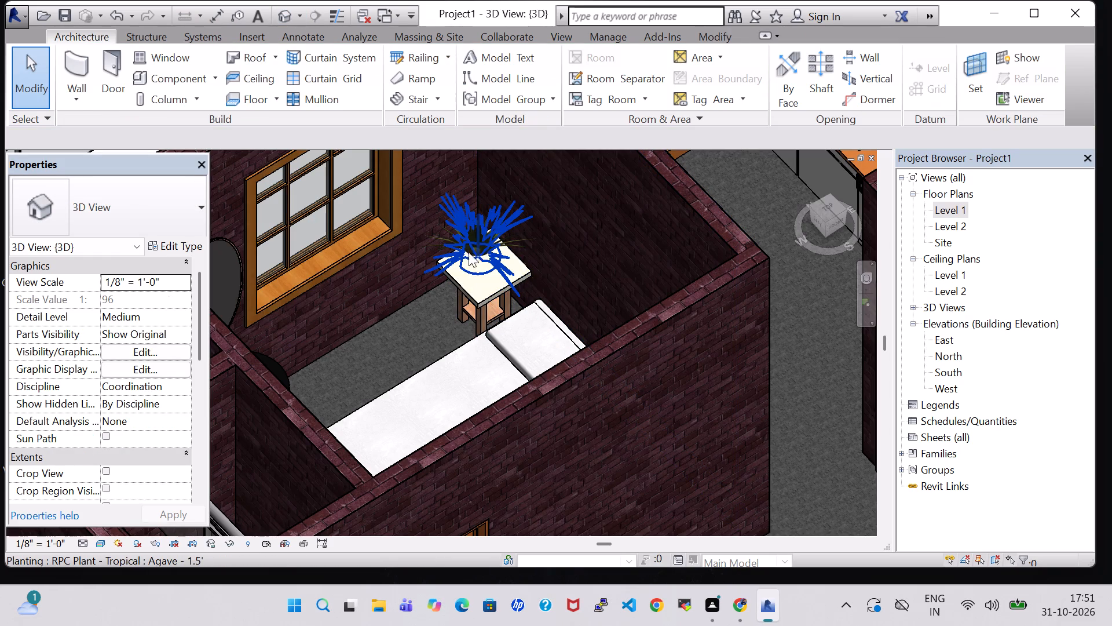
click(469, 245)
key(Down)
key(Down)
key(Down)
key(Down)
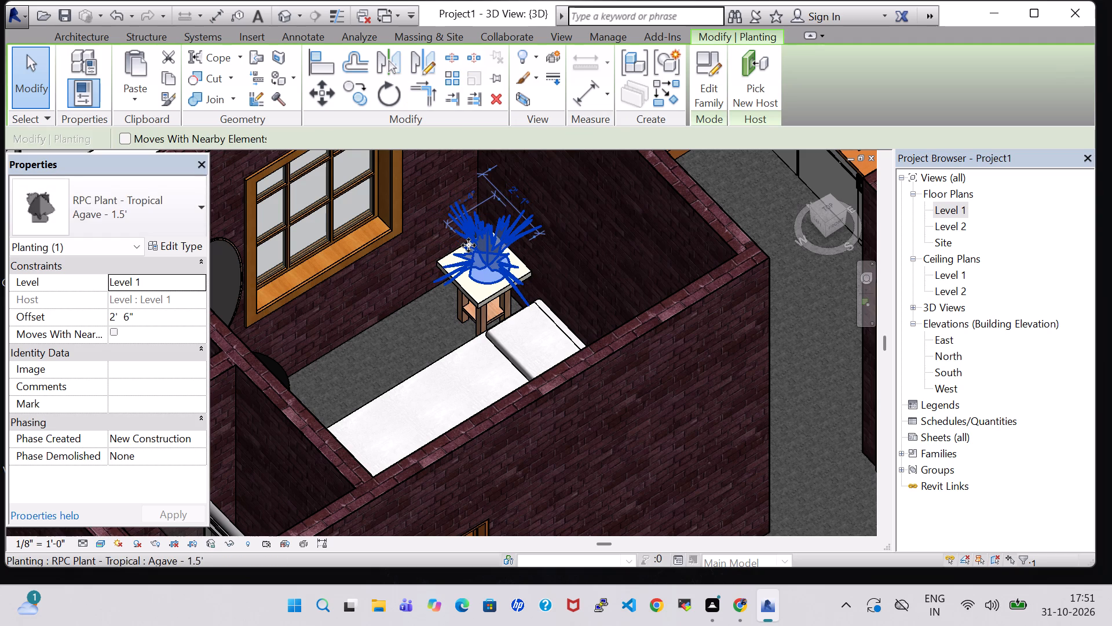
Nudge the Agave plant in the kitchen-side bedroom three increments away from the bed and one towards the room, centring it on its night stand.
click(392, 349)
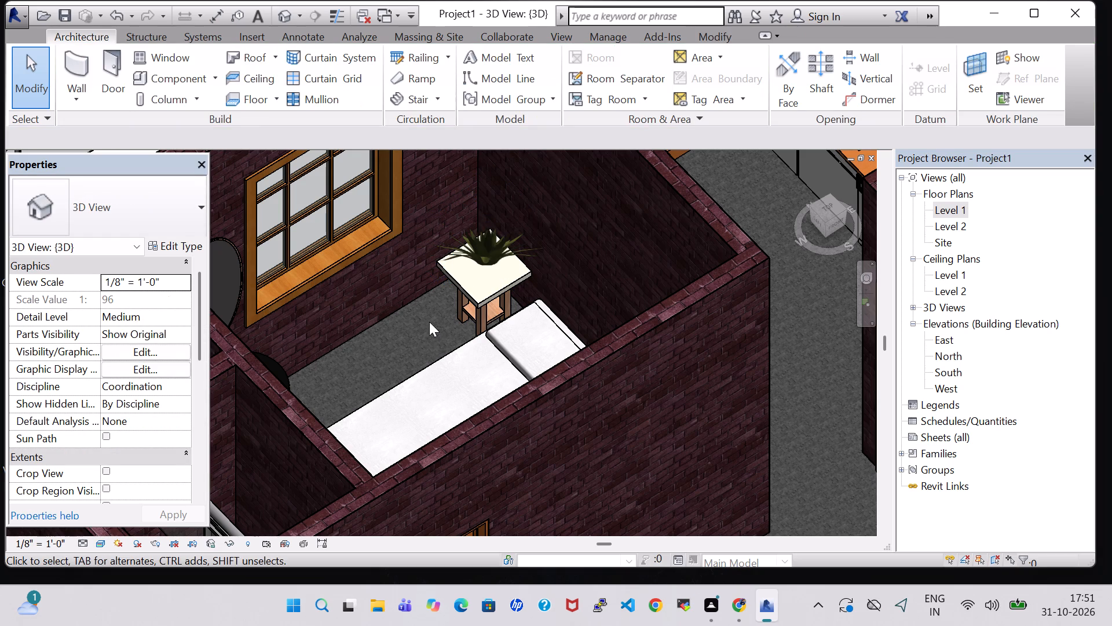
shift+middle_drag(424, 321, 530, 307)
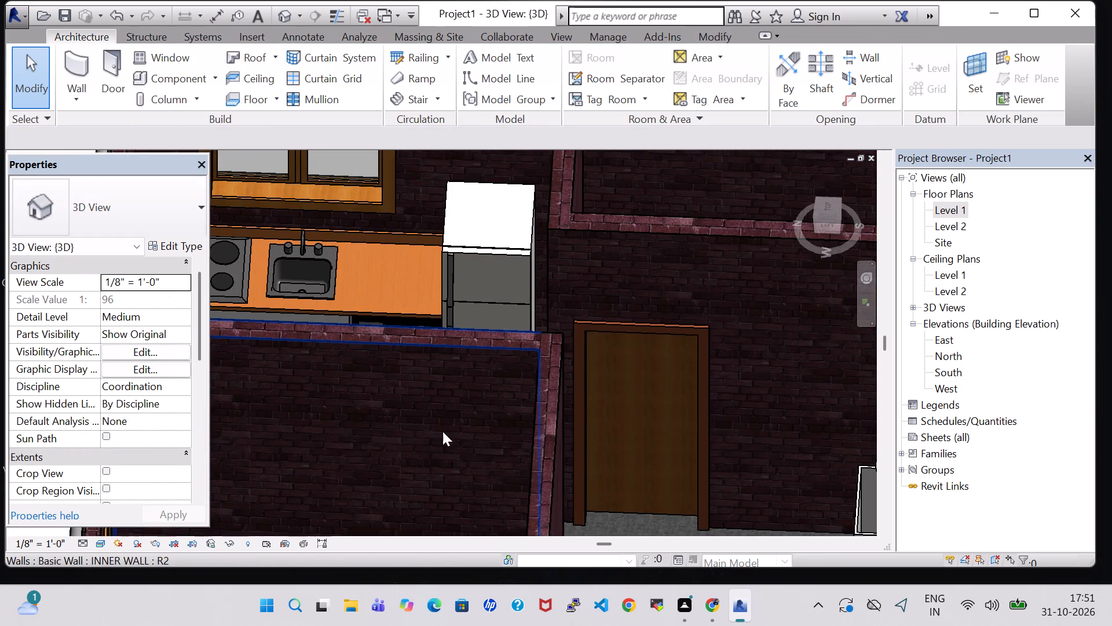
middle_drag(442, 431, 609, 292)
shift+middle_drag(570, 296, 531, 408)
middle_drag(550, 320, 515, 397)
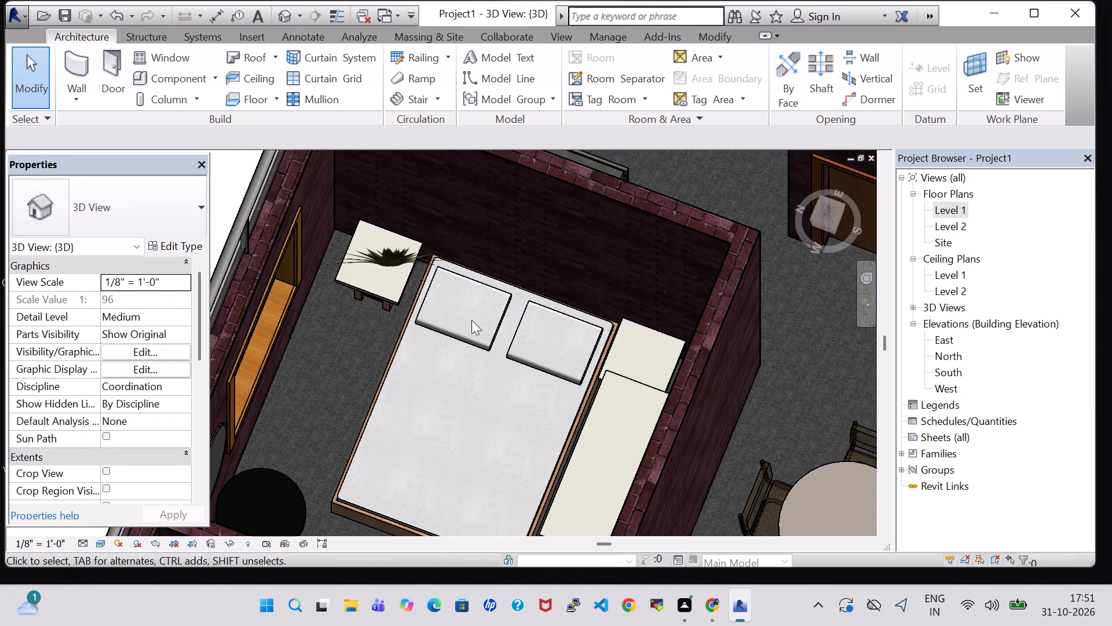
click(430, 267)
key(Left)
key(Left)
key(Down)
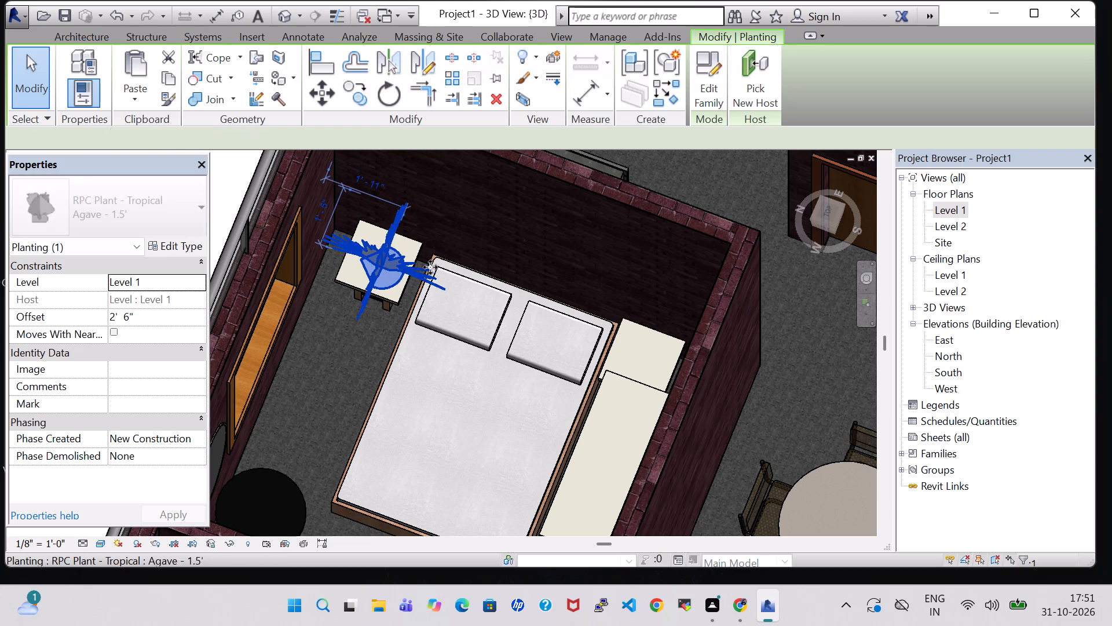
key(Left)
click(322, 379)
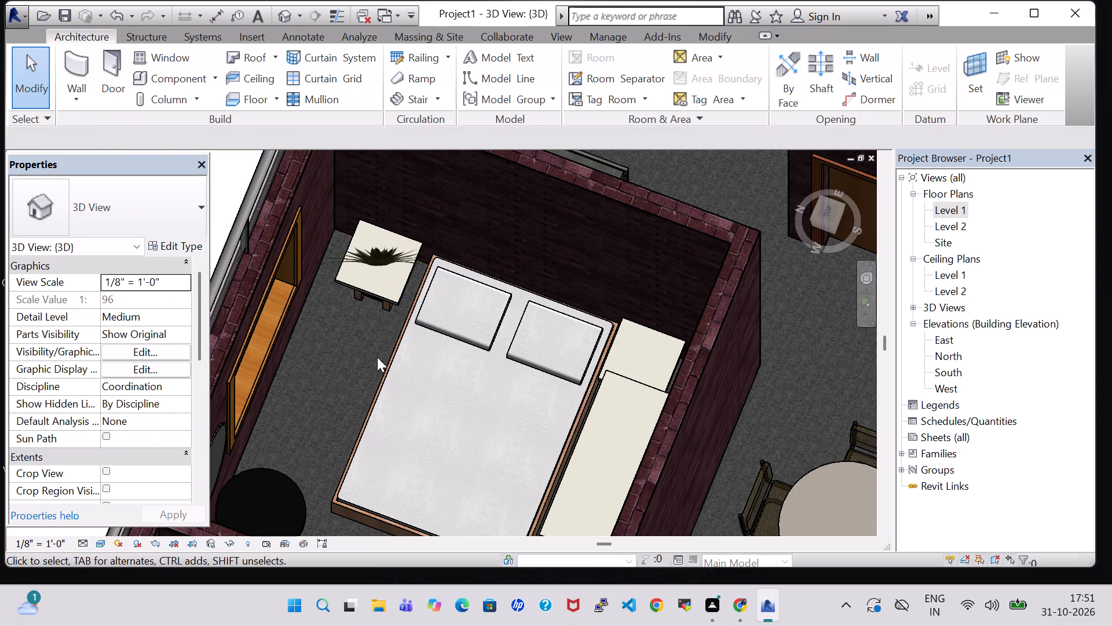
Set the offset of the Agave plant at the window-side night stand in the porch-side bedroom beside the staircase to 2' 6".
scroll(806, 399, down, 3)
middle_drag(806, 399, 638, 387)
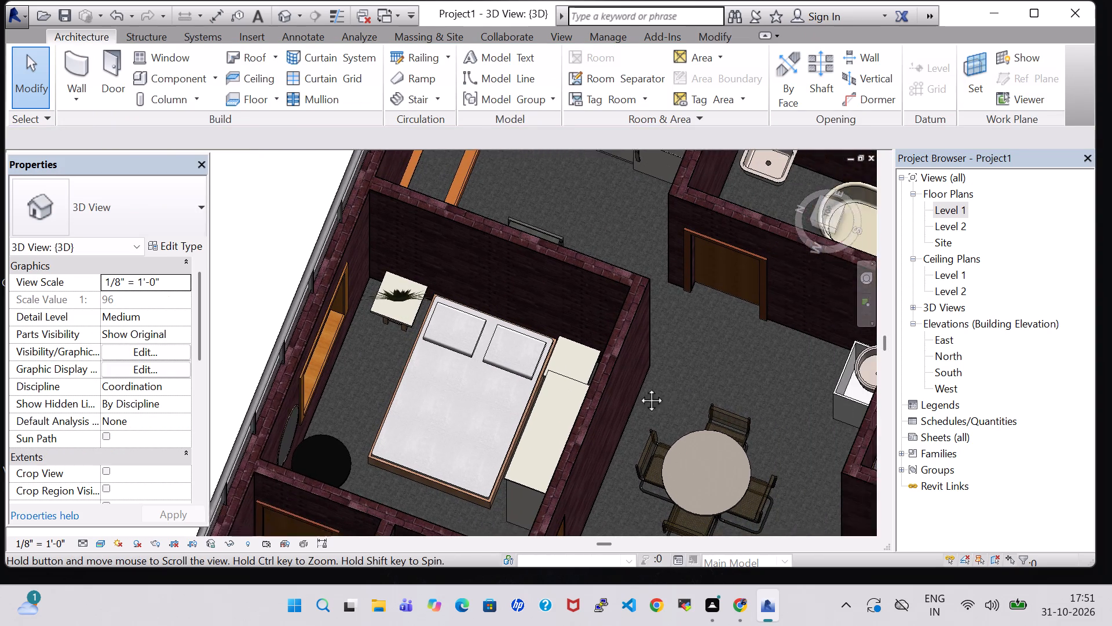
middle_drag(638, 387, 562, 374)
middle_drag(628, 369, 202, 369)
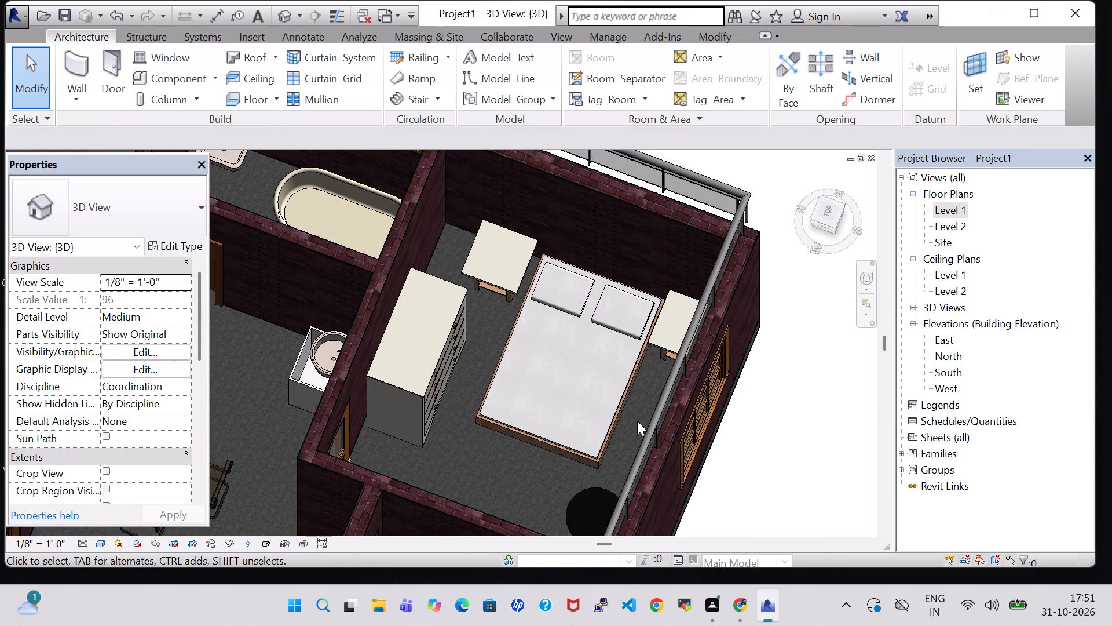
shift+middle_drag(637, 414, 711, 336)
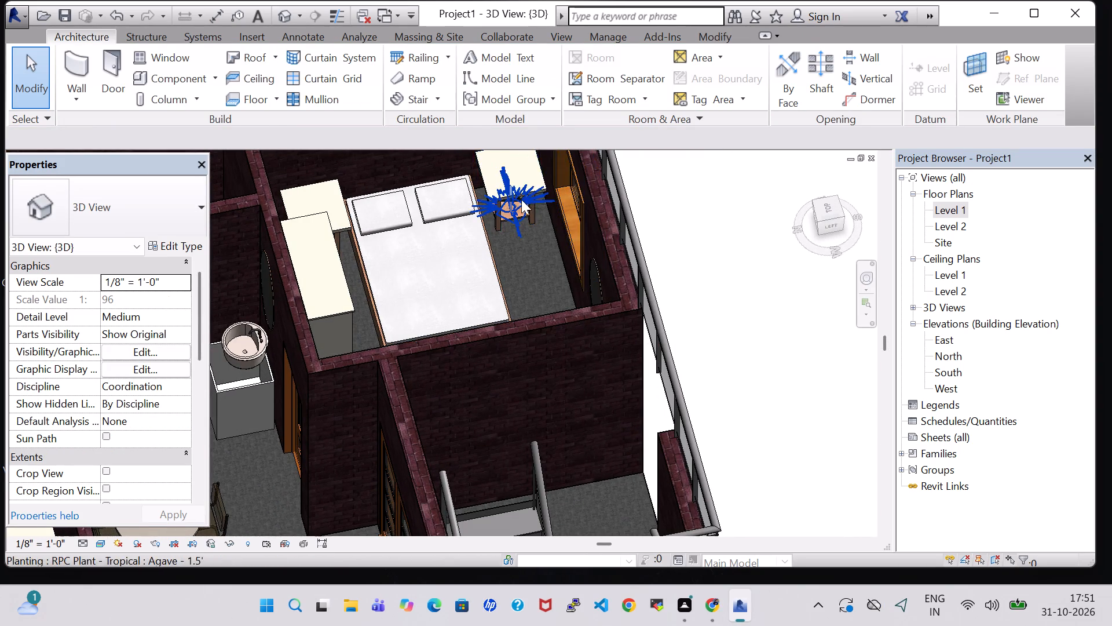
click(518, 201)
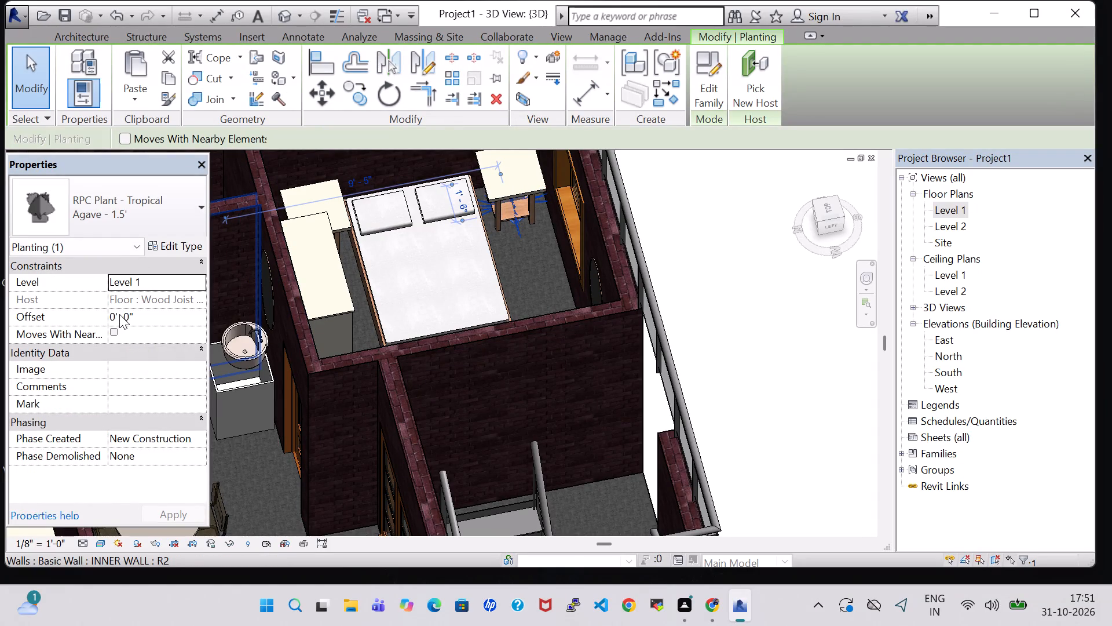
click(117, 314)
key(BackSpace)
key(2)
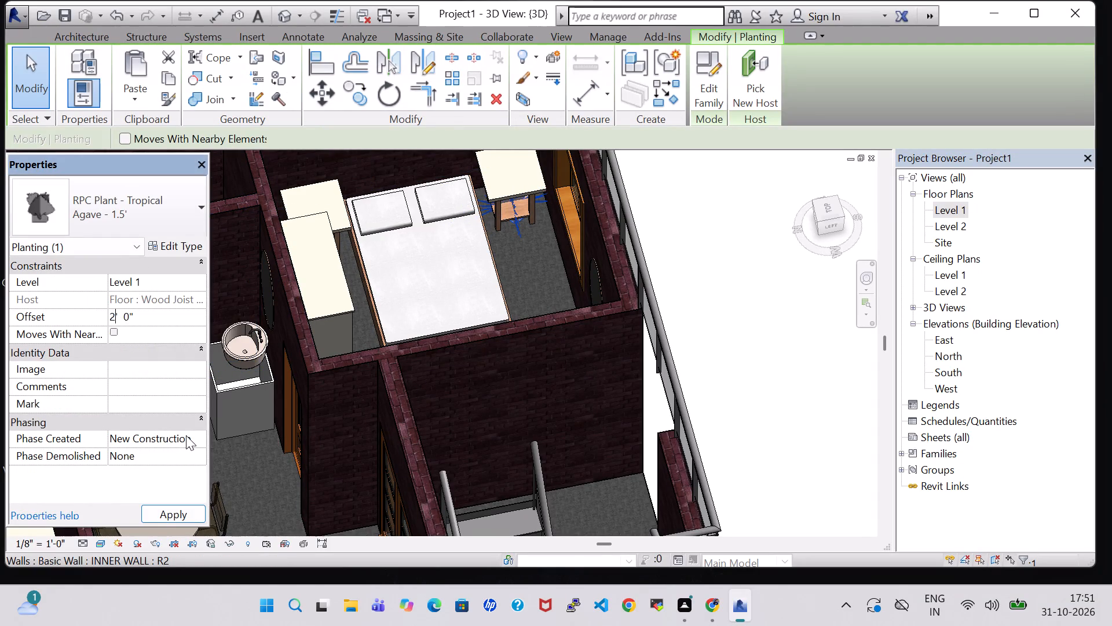
key(Right)
key(Right)
key(Right)
key(Right)
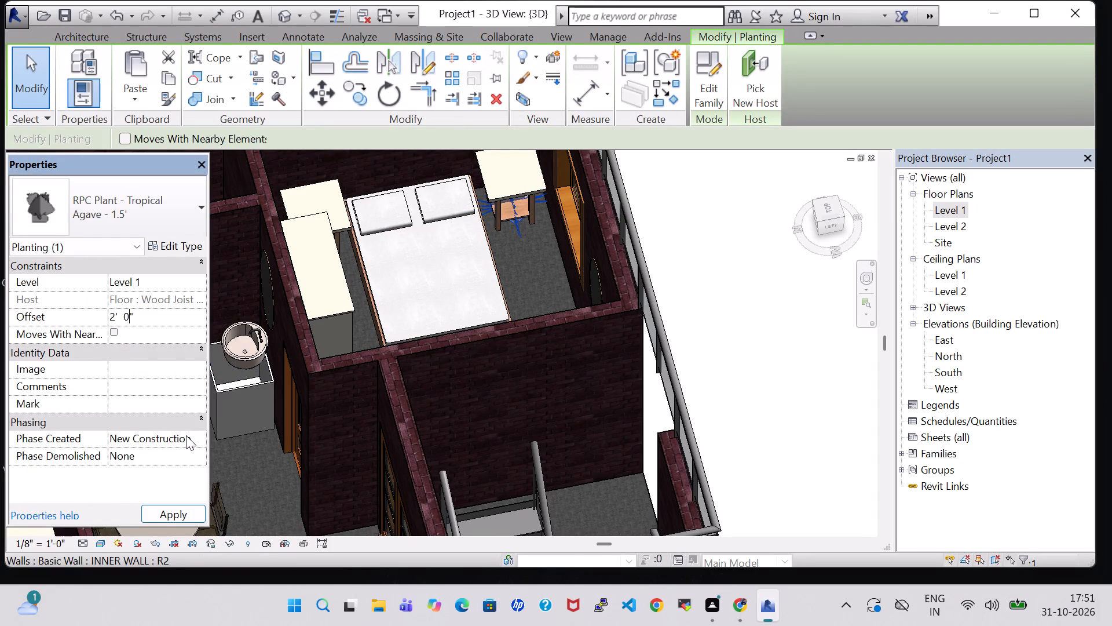
key(BackSpace)
key(6)
key(Return)
click(699, 245)
Examine the raised bedroom plant and the whole furnished house from several angles, ending with a straight view from above.
middle_drag(699, 245, 701, 312)
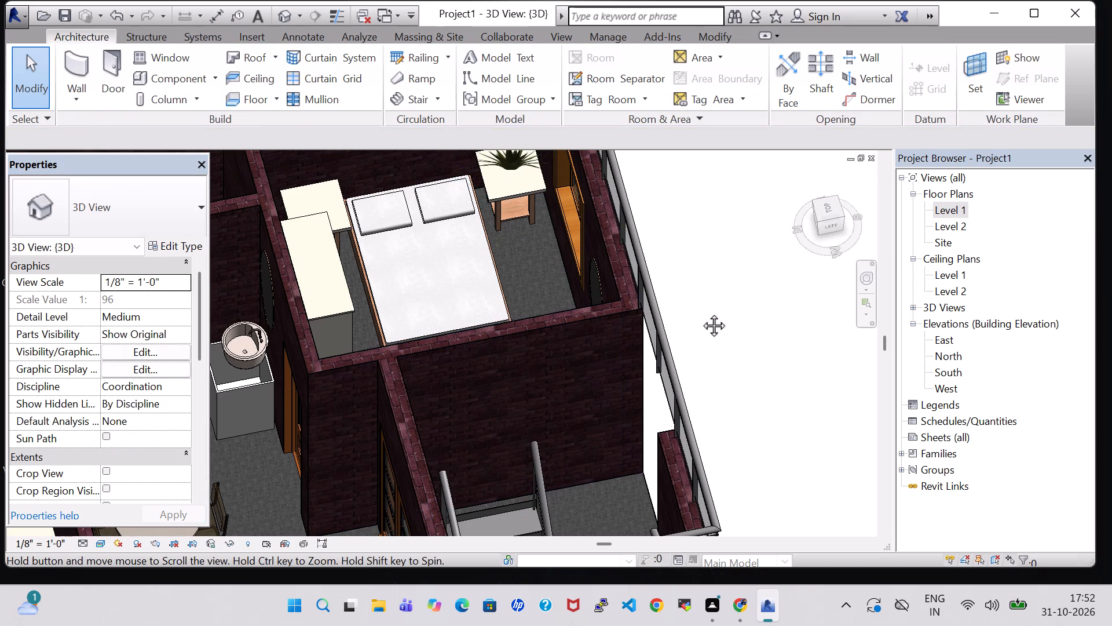
middle_drag(701, 312, 699, 344)
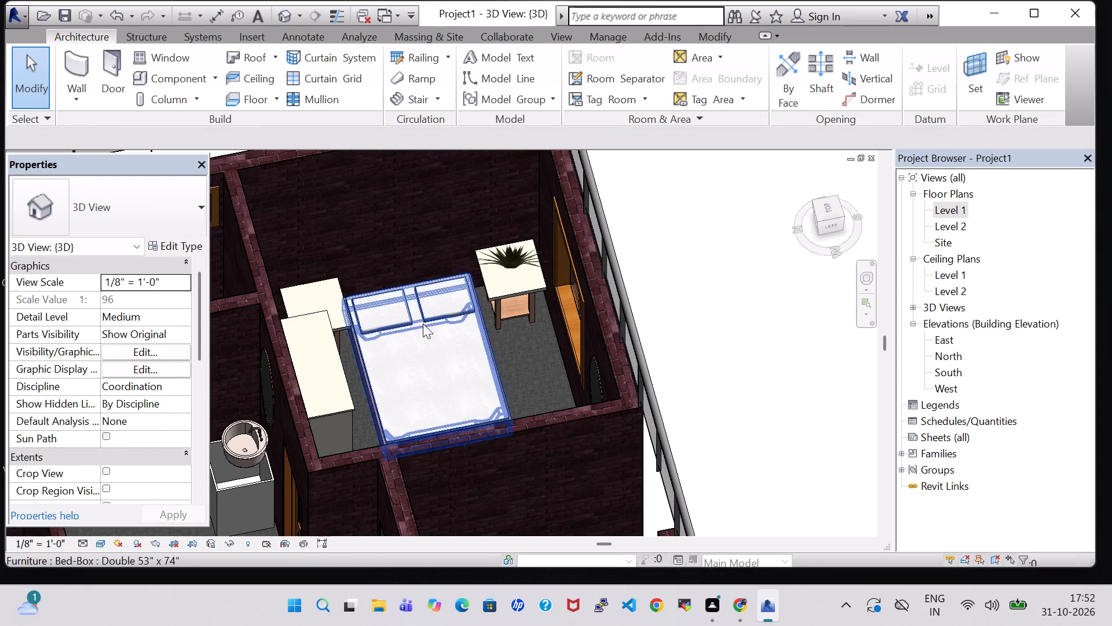
scroll(422, 332, down, 4)
middle_drag(583, 273, 583, 381)
middle_drag(602, 408, 663, 268)
scroll(675, 247, down, 1)
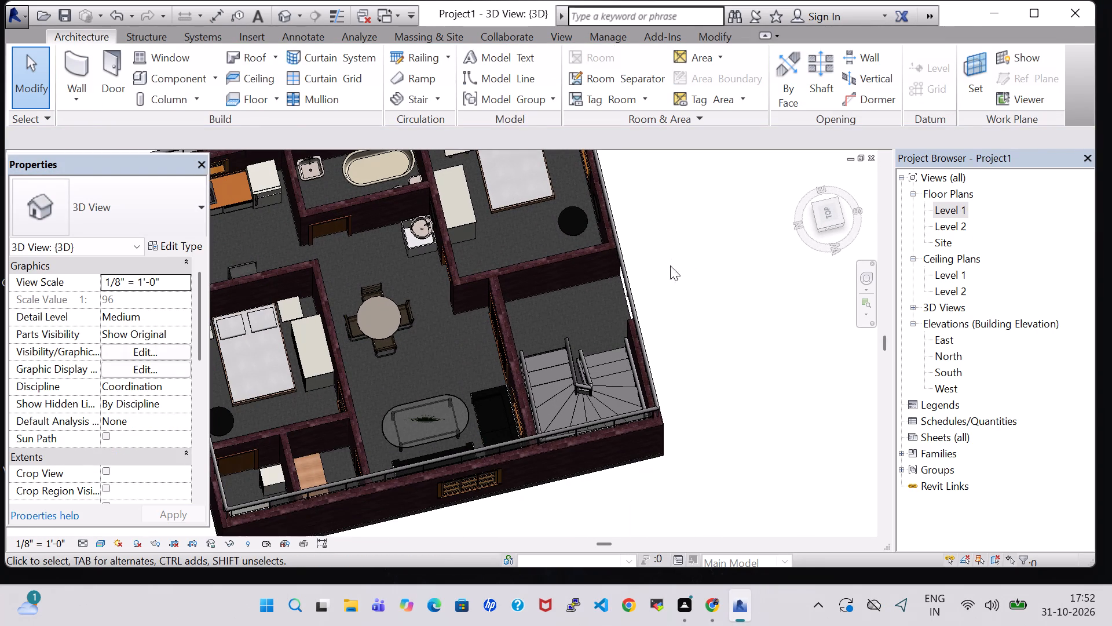
shift+middle_drag(726, 342, 527, 375)
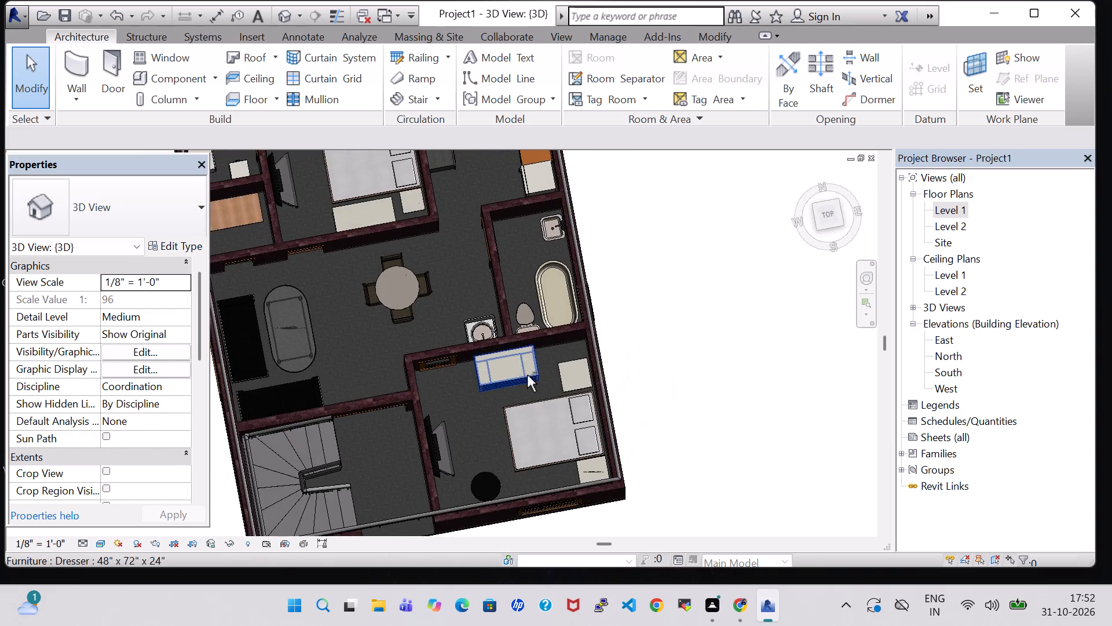
shift+middle_drag(534, 376, 716, 345)
scroll(716, 345, down, 3)
shift+middle_drag(707, 283, 672, 346)
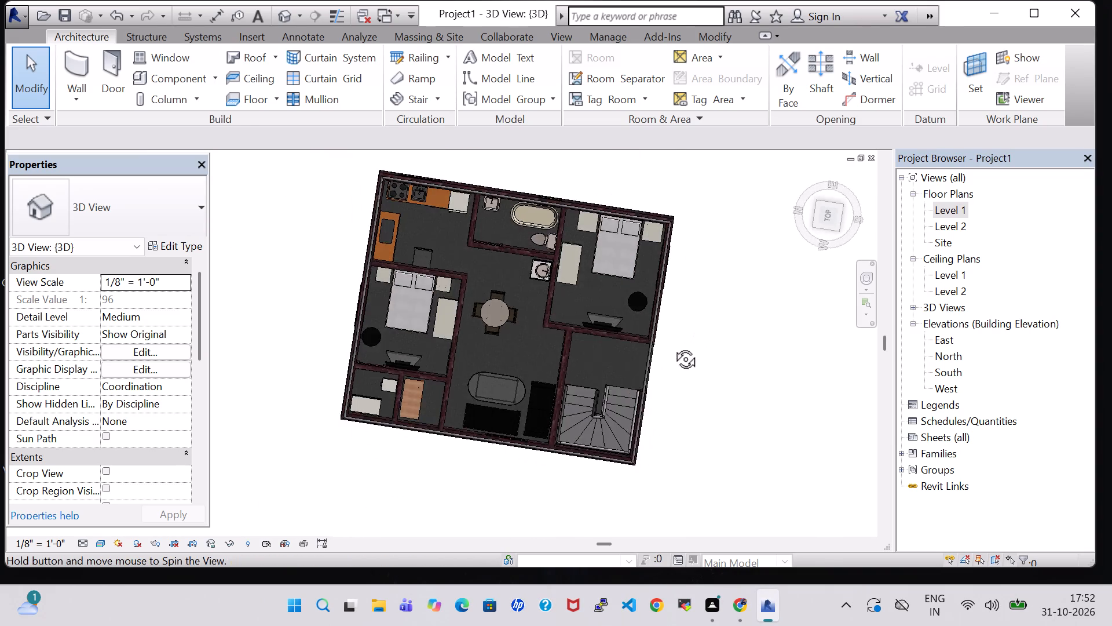
shift+middle_drag(672, 346, 671, 349)
shift+middle_click(670, 350)
shift+middle_click(667, 355)
shift+middle_drag(660, 362, 617, 388)
middle_drag(708, 392, 554, 389)
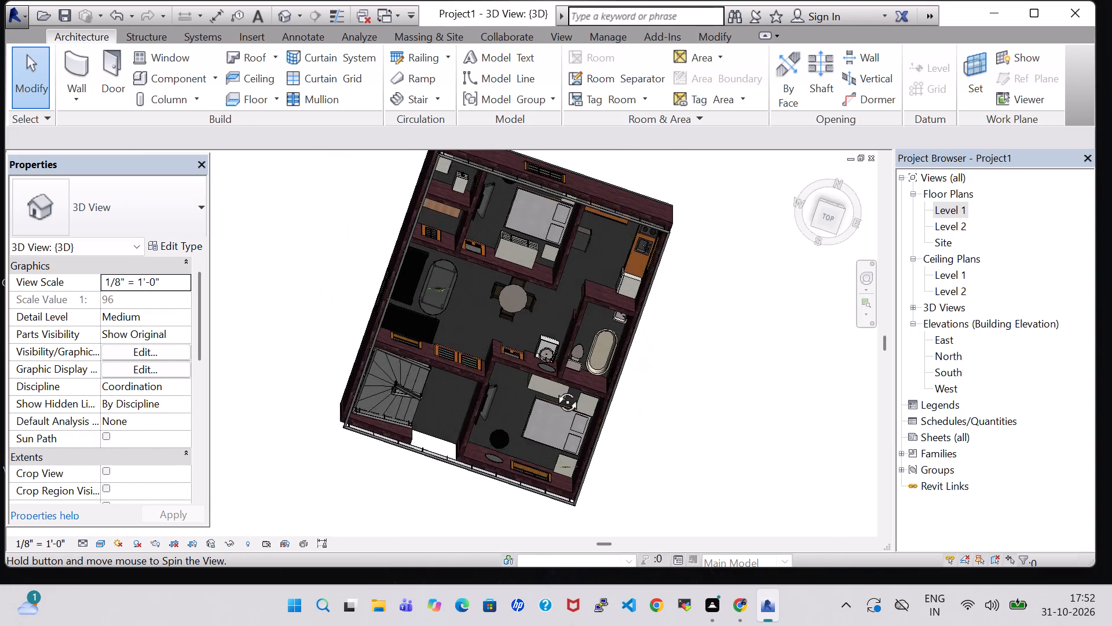
middle_drag(554, 389, 584, 390)
scroll(687, 347, up, 1)
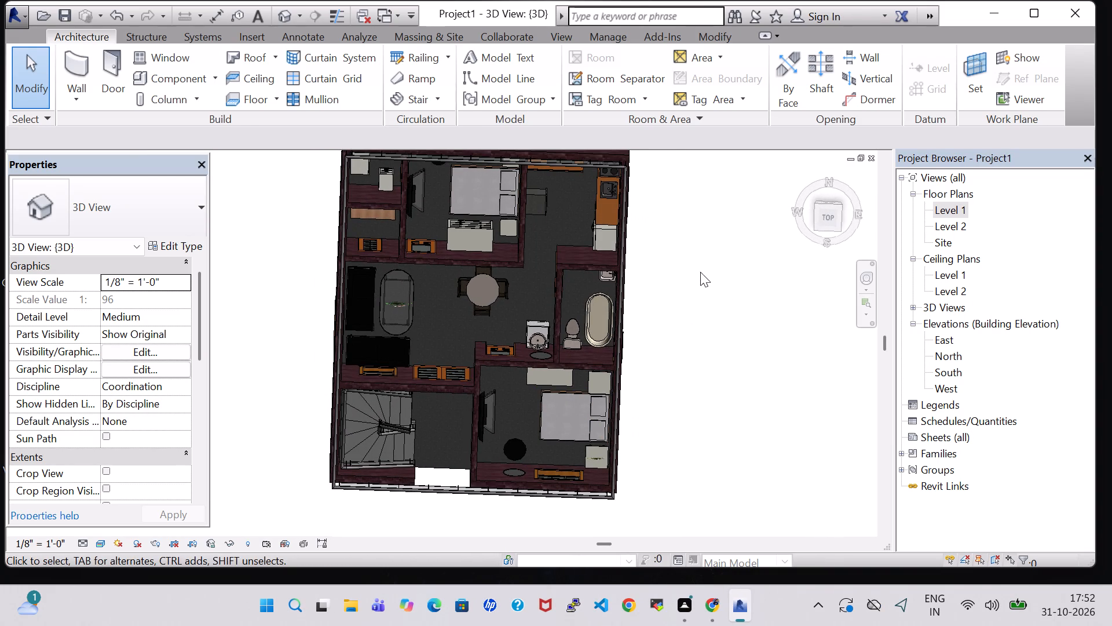
middle_drag(700, 272, 734, 303)
shift+middle_drag(734, 277, 731, 308)
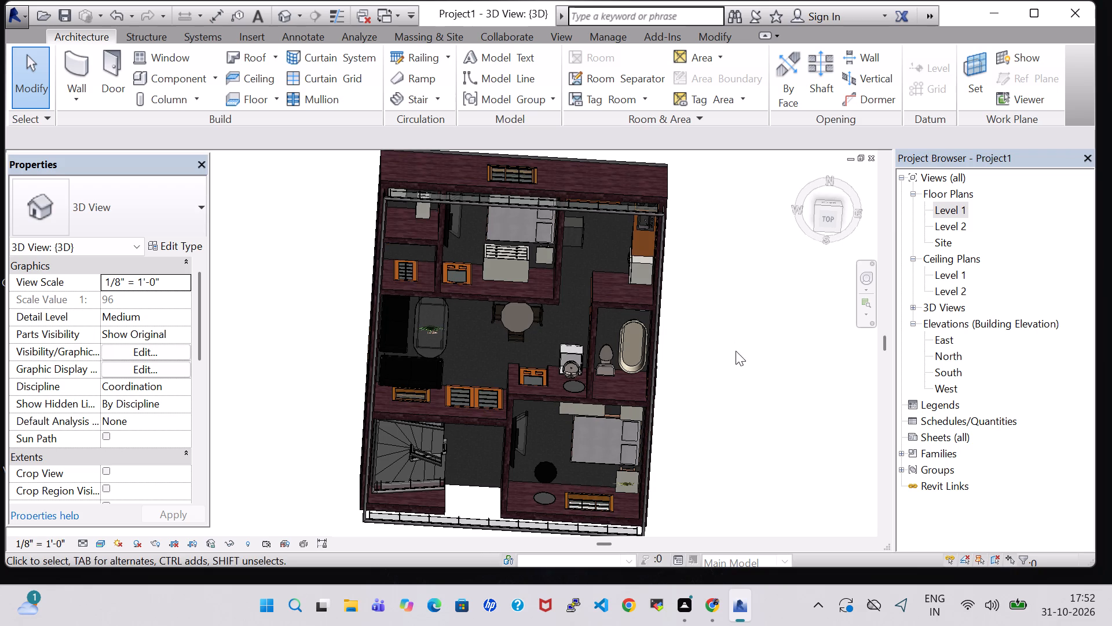
middle_drag(736, 351, 737, 321)
middle_drag(741, 378, 741, 364)
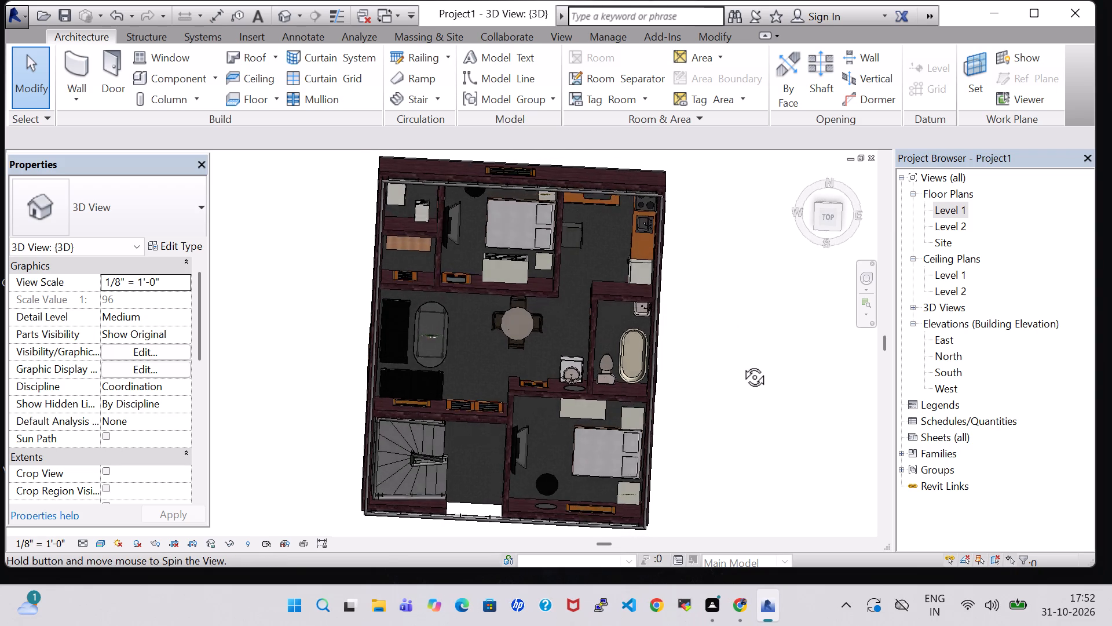
middle_drag(741, 364, 742, 343)
shift+middle_drag(749, 392, 756, 368)
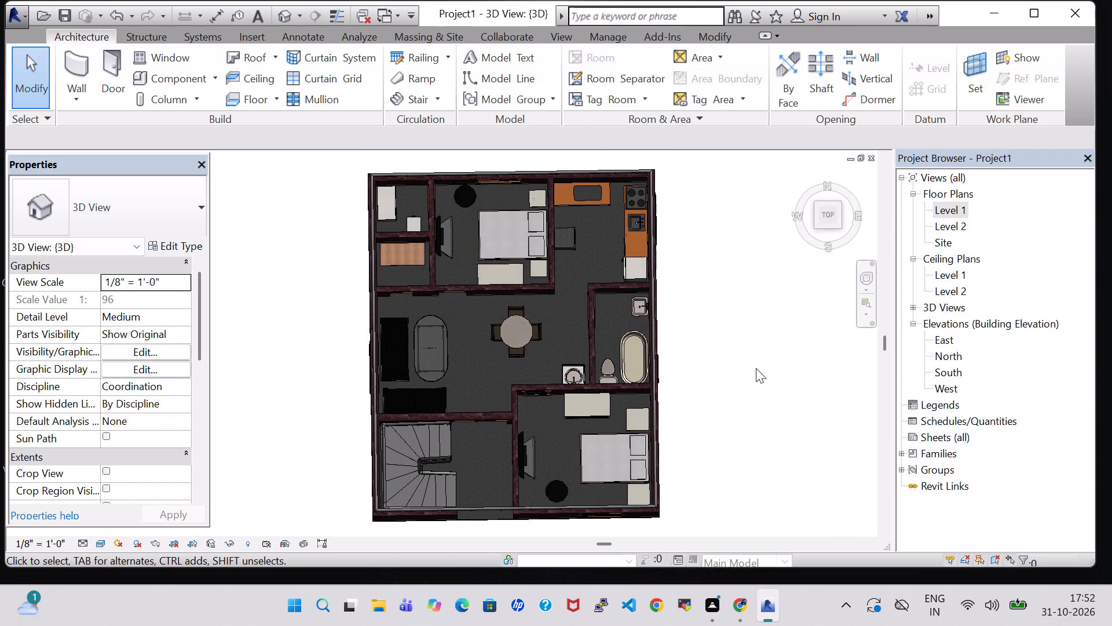
middle_drag(756, 370, 768, 370)
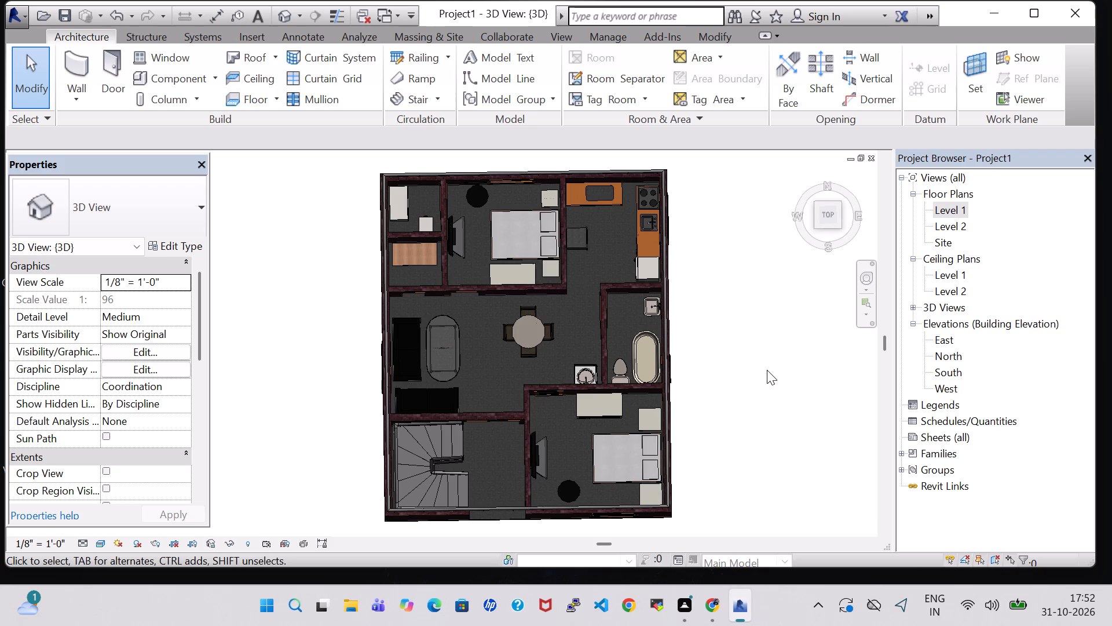
Save the project as Project126 in the work folder on the Desktop.
click(8, 16)
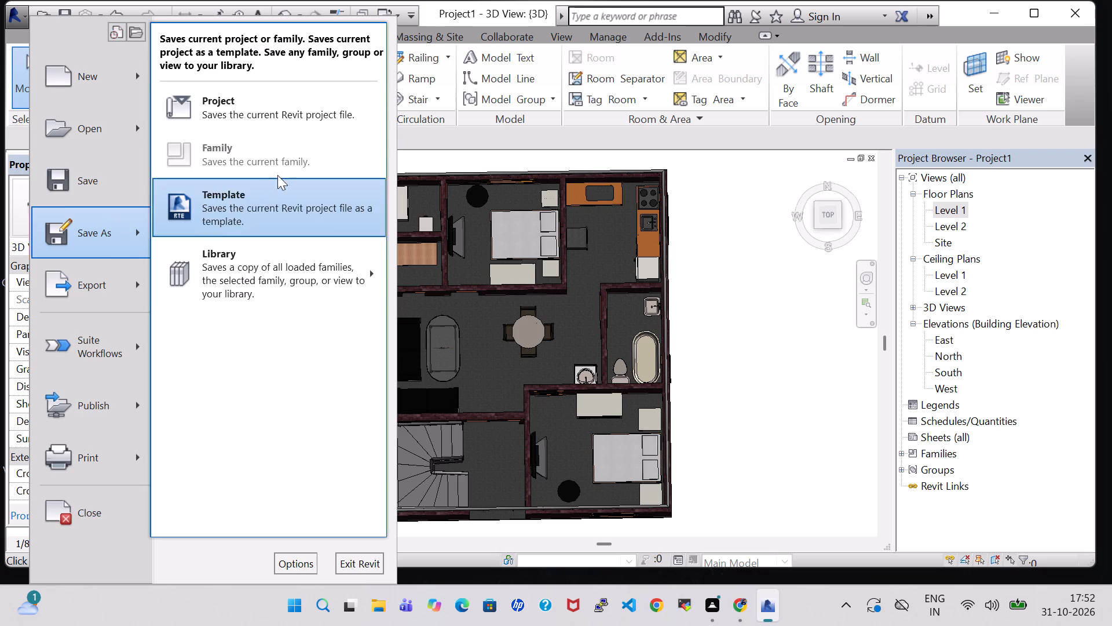
click(260, 100)
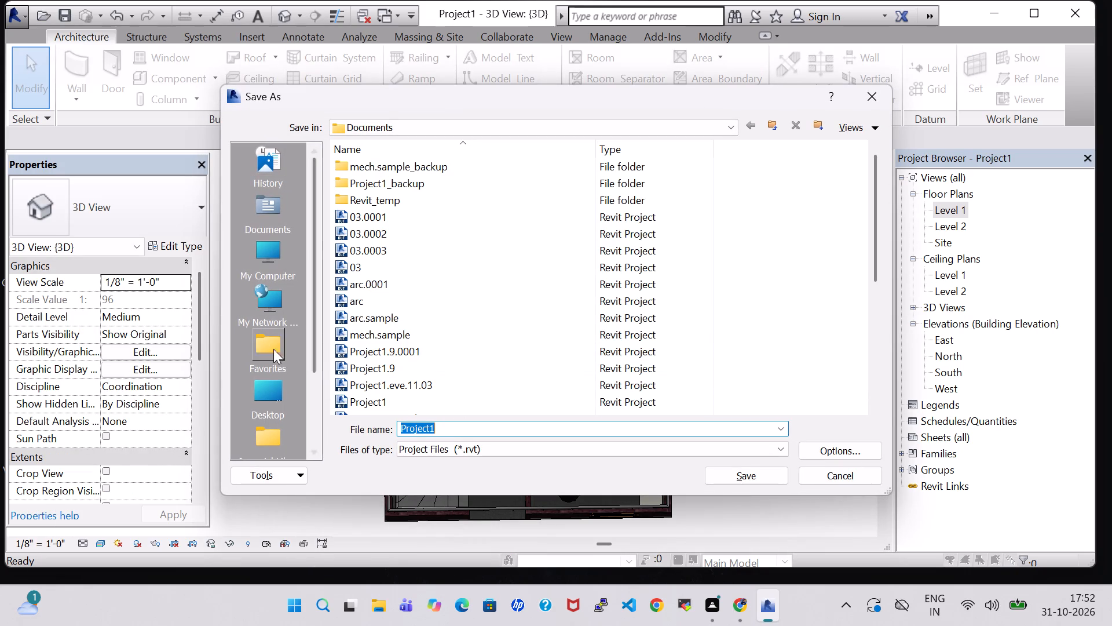
double_click(259, 389)
scroll(374, 341, down, 2)
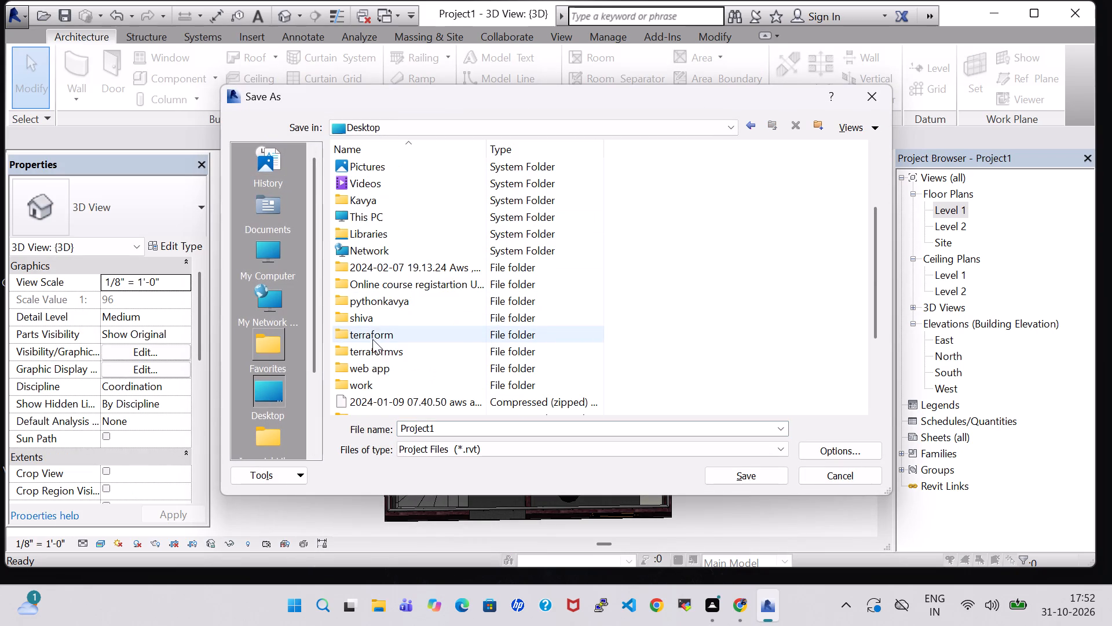
double_click(367, 388)
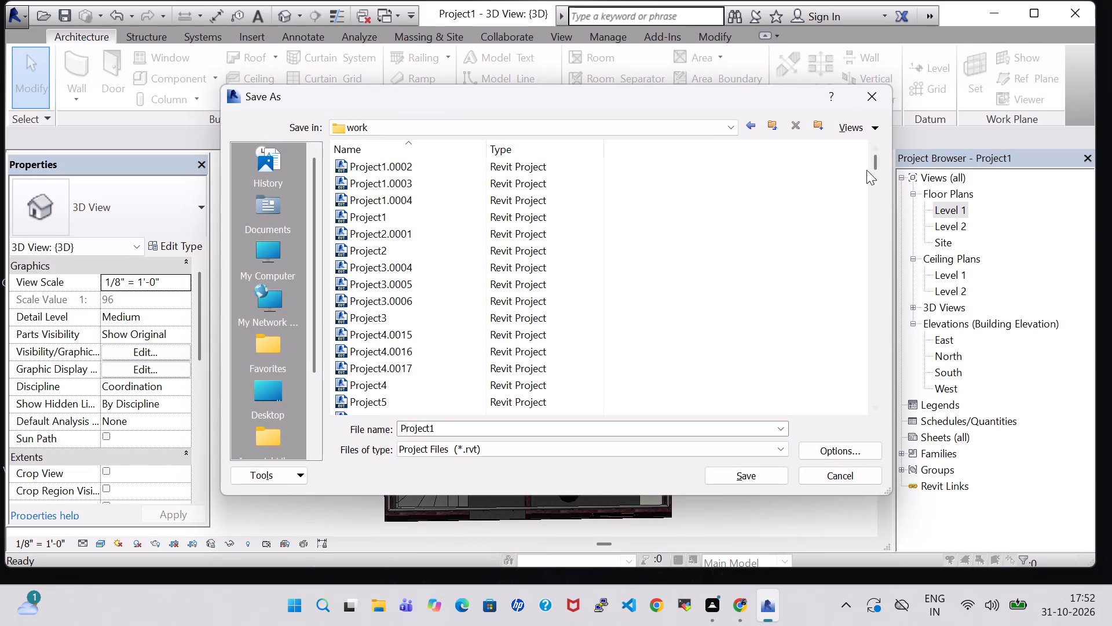
drag(876, 161, 901, 391)
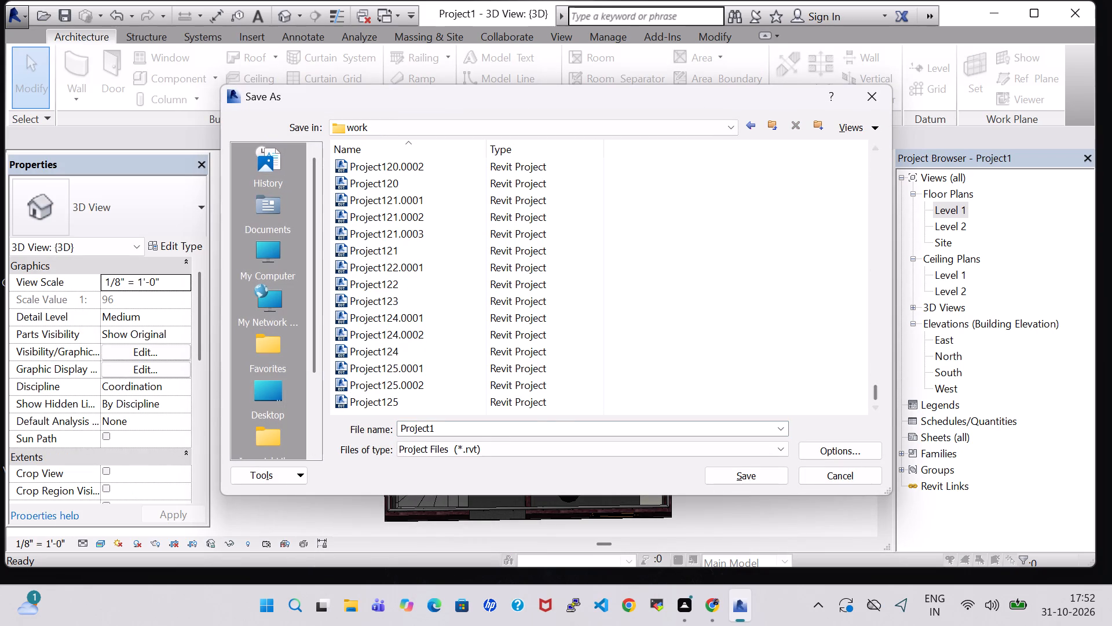
triple_click(482, 430)
text(26)
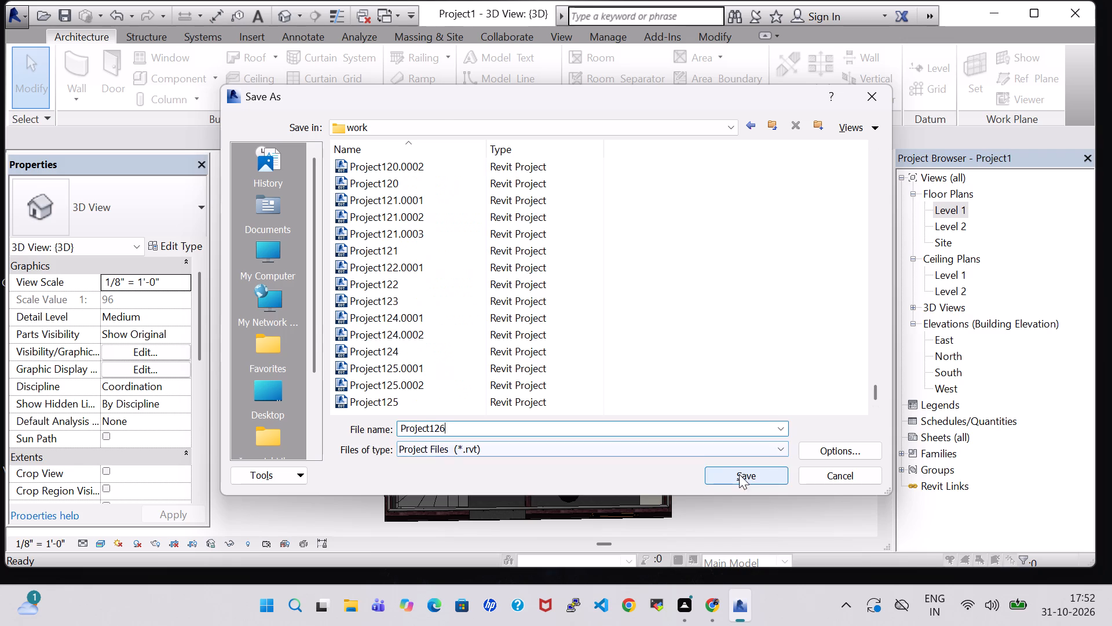
click(739, 474)
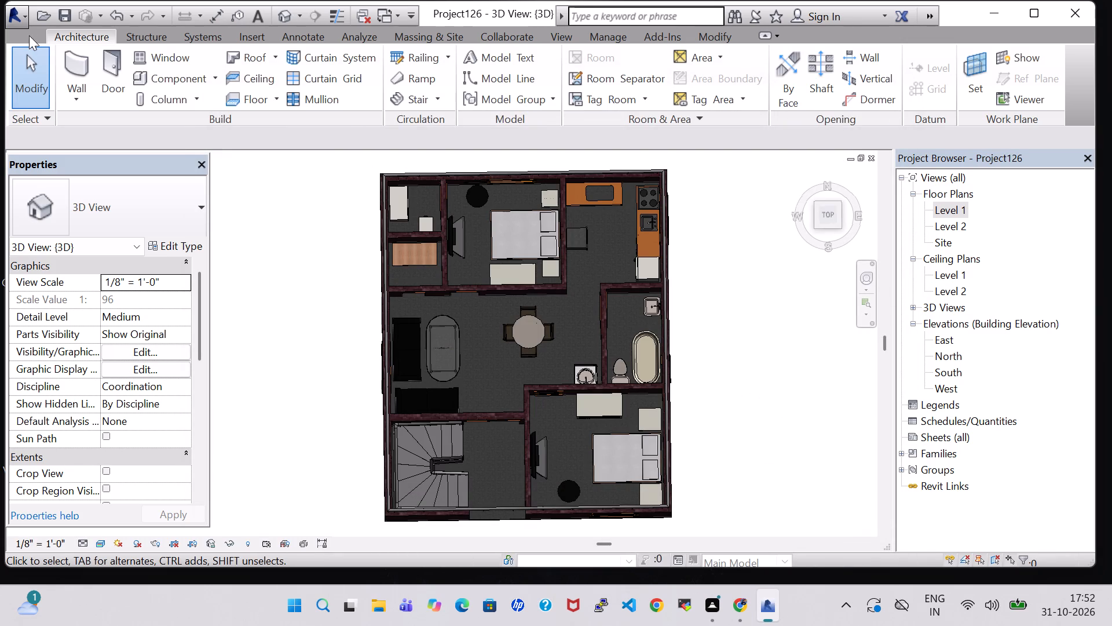
Export the project as an IFC 2x3 file named Project126 in the work folder.
click(16, 18)
click(117, 270)
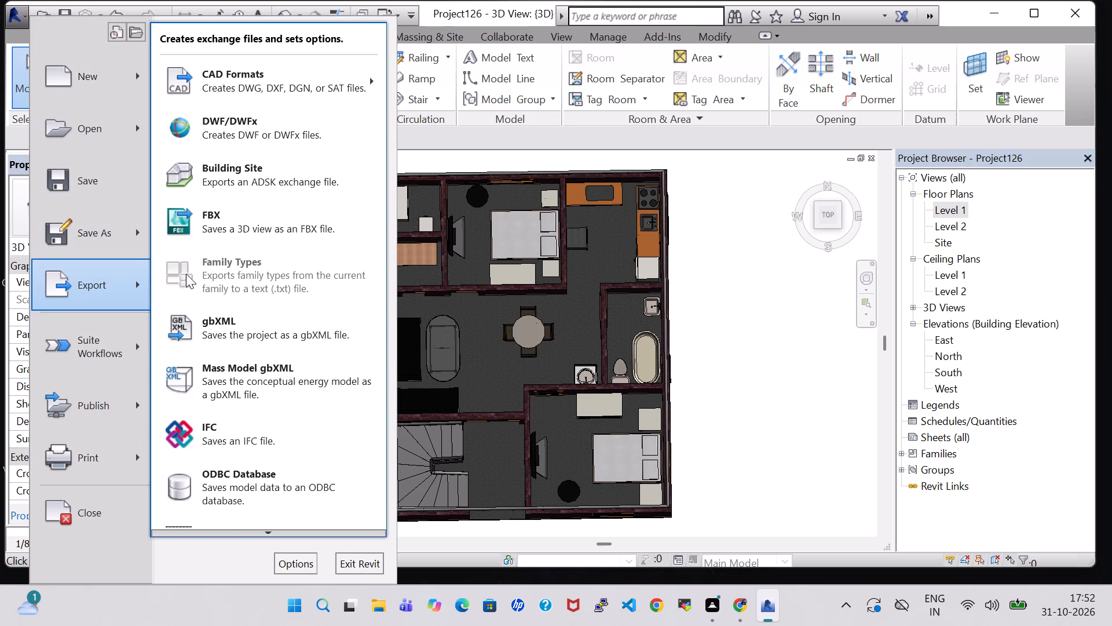
click(225, 424)
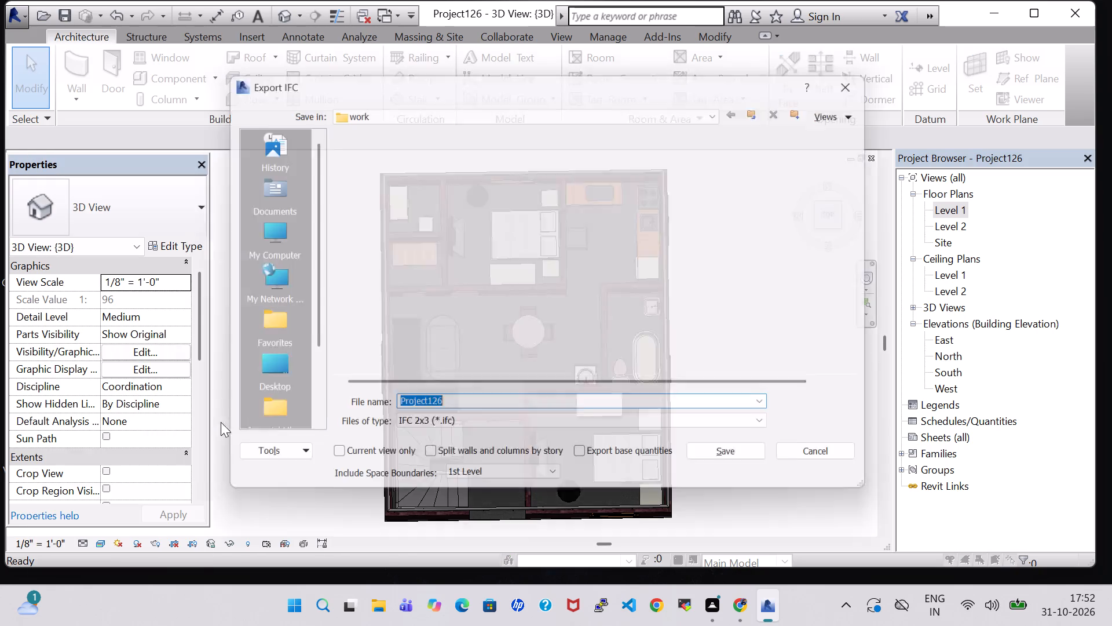
click(741, 467)
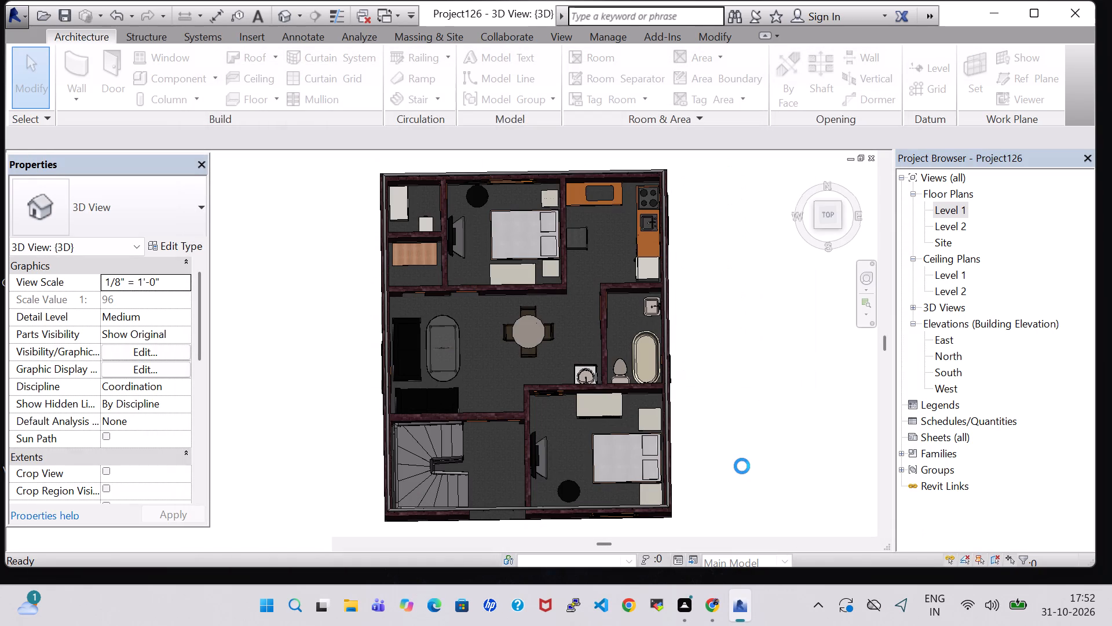